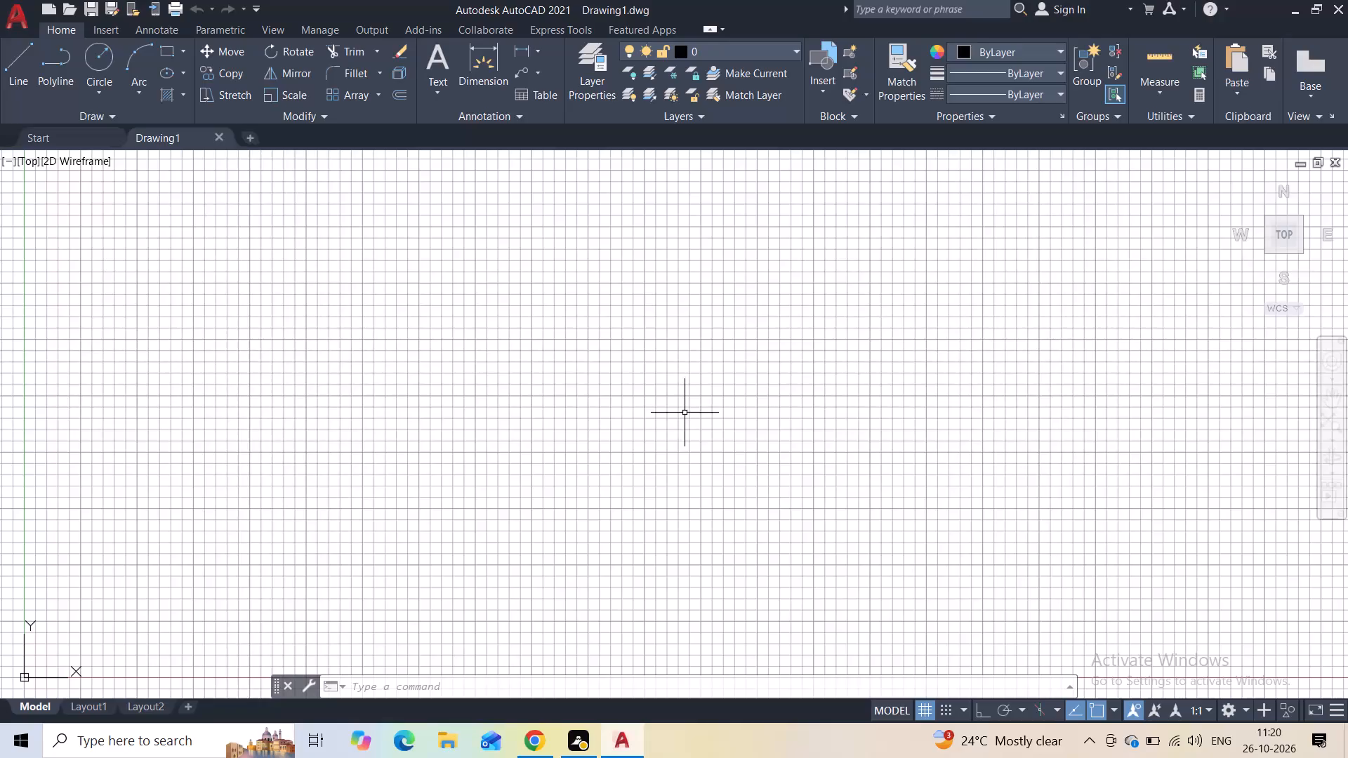
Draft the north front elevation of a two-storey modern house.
Set the model space limits with lower left corner 0,0 and upper right corner 297,210.
type("lo")
left_click(716, 492)
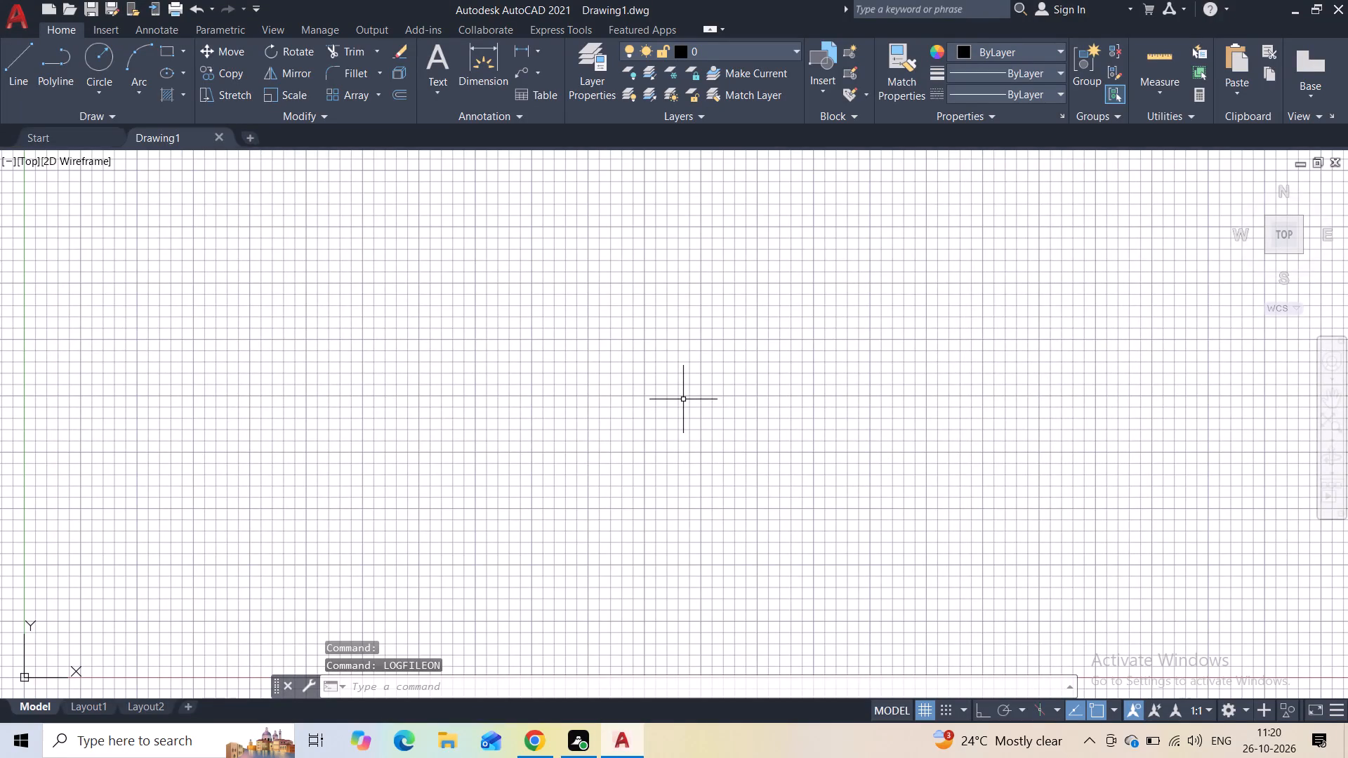
type("li")
left_click(725, 467)
key("0")
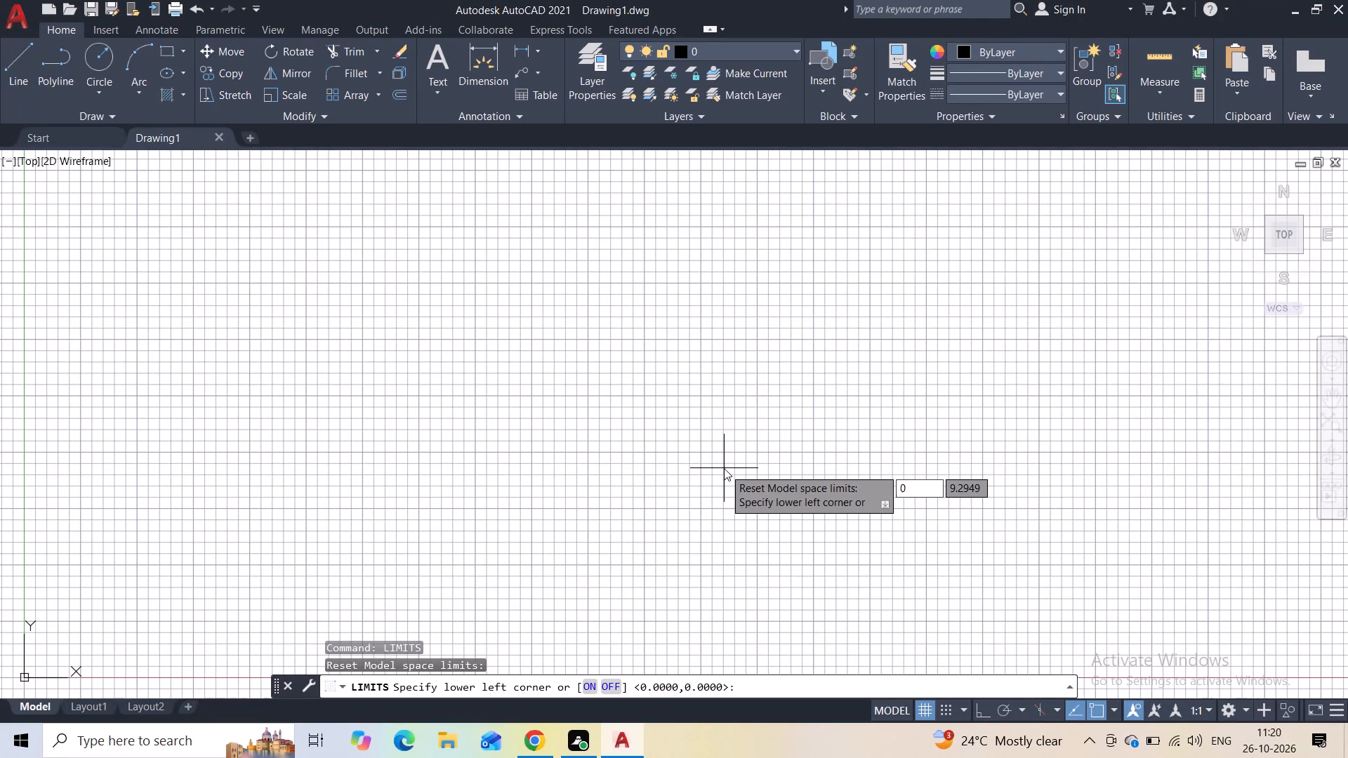
key("comma")
key("0")
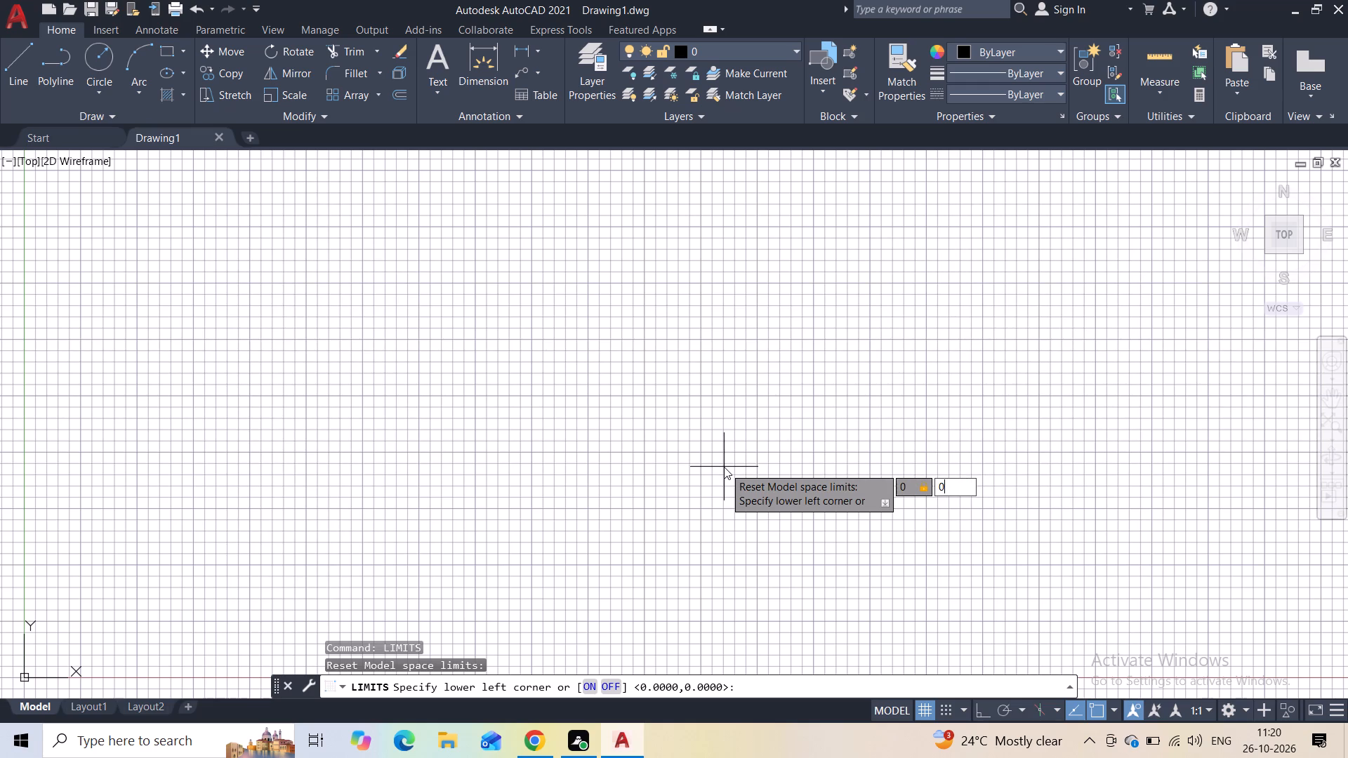
key("Return")
type("297,210")
key("Return")
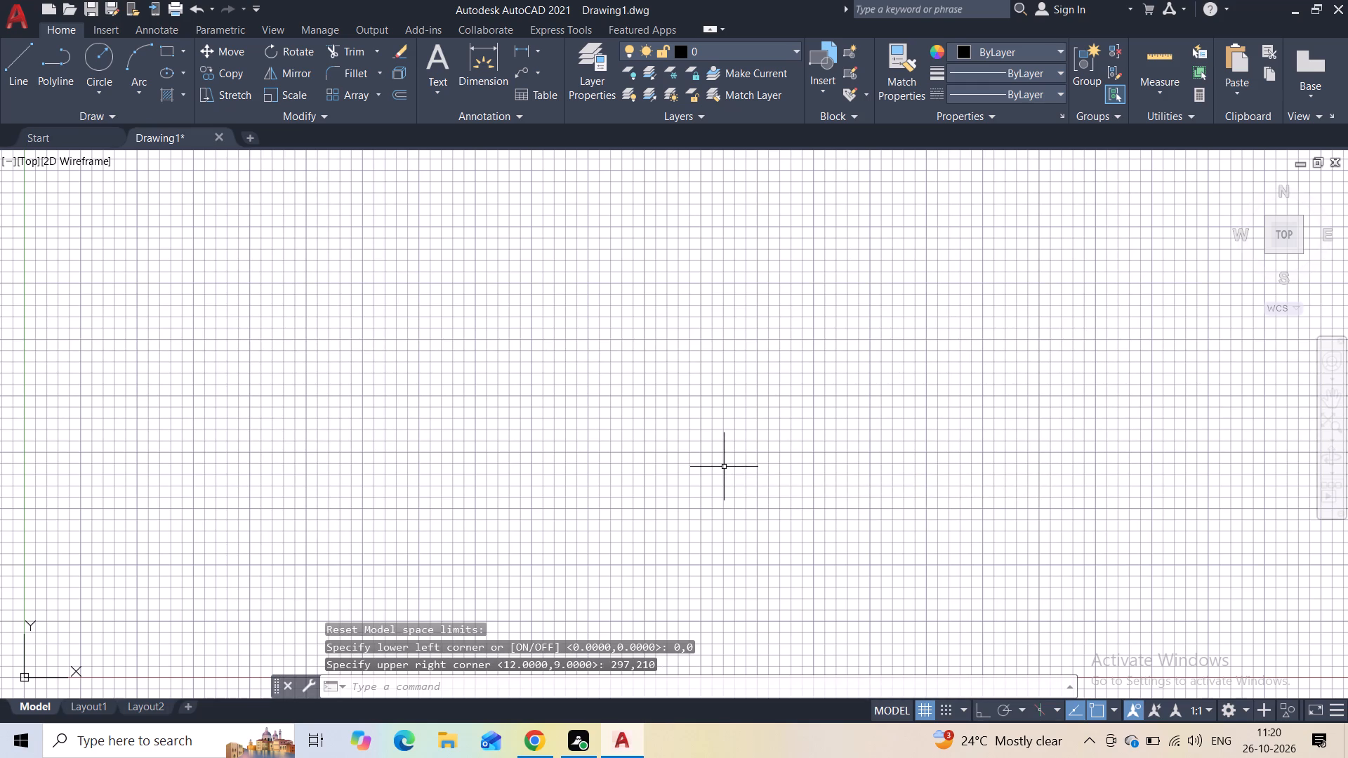
key("z")
key("Return")
key("a")
key("Return")
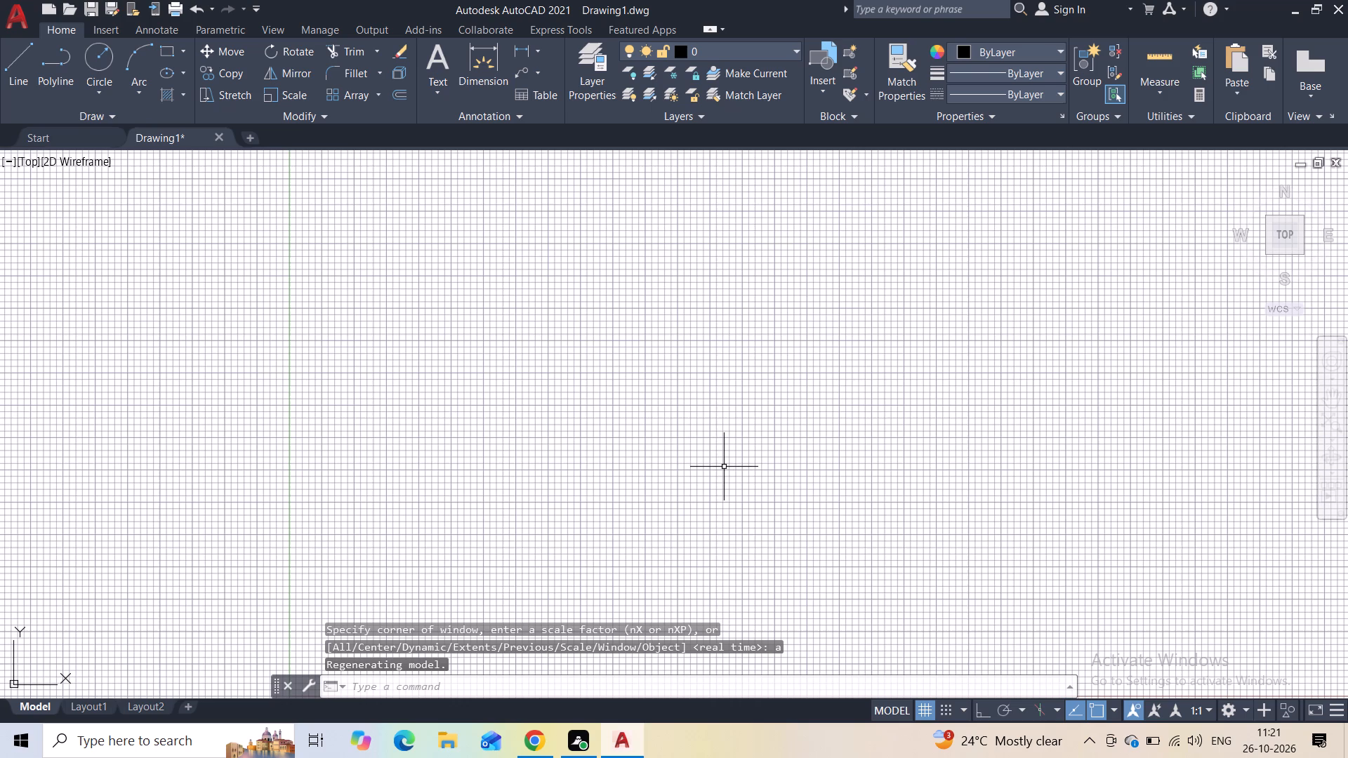
Turn off the grid display and turn on Ortho mode.
left_click(925, 704)
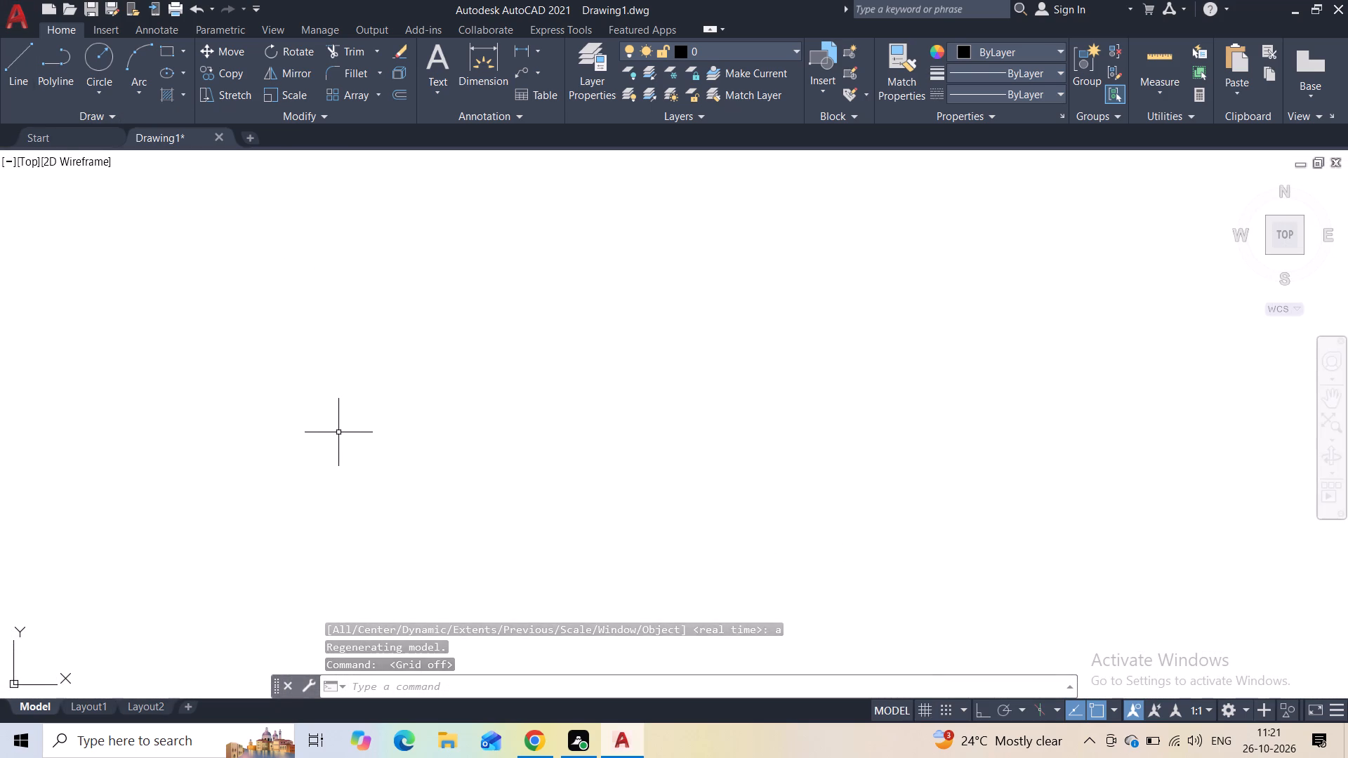
key("F8")
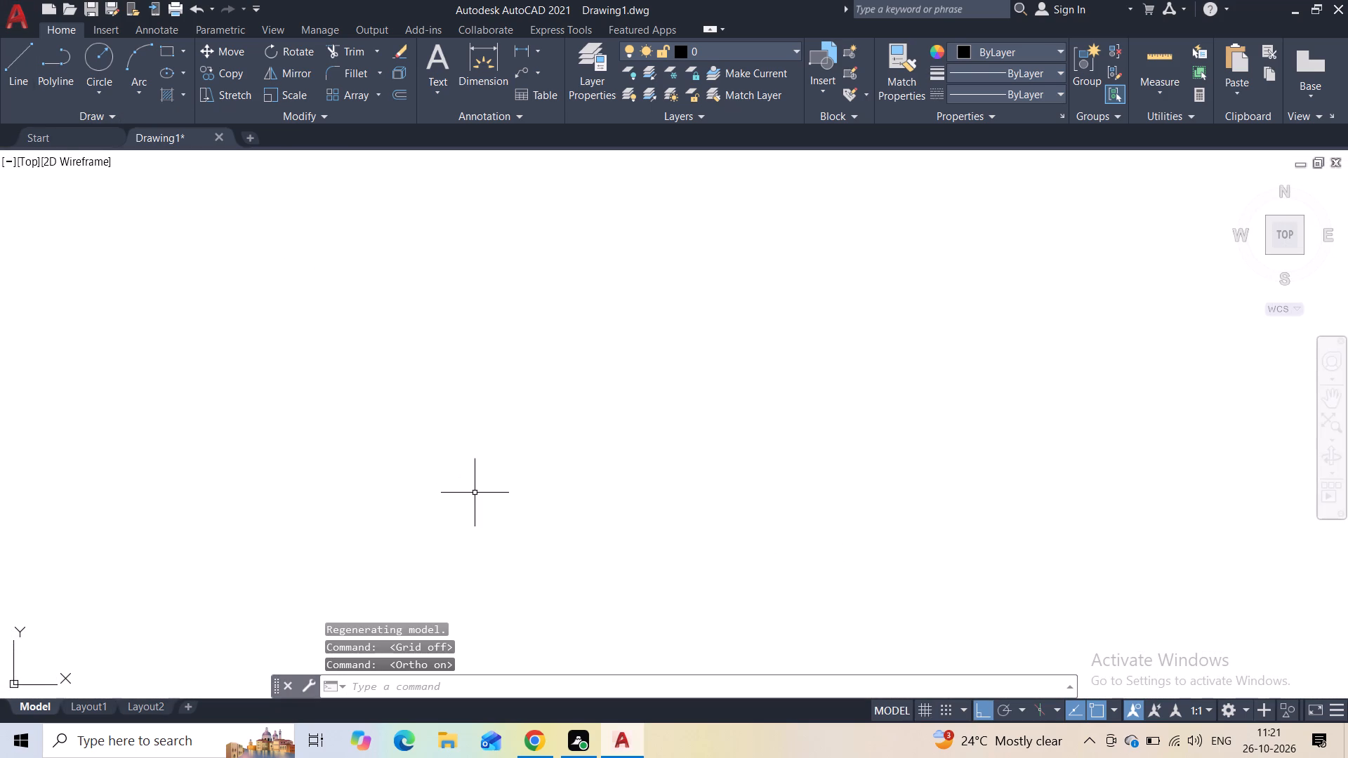
Set the drawing's length unit type to Architectural.
key("u")
key("n")
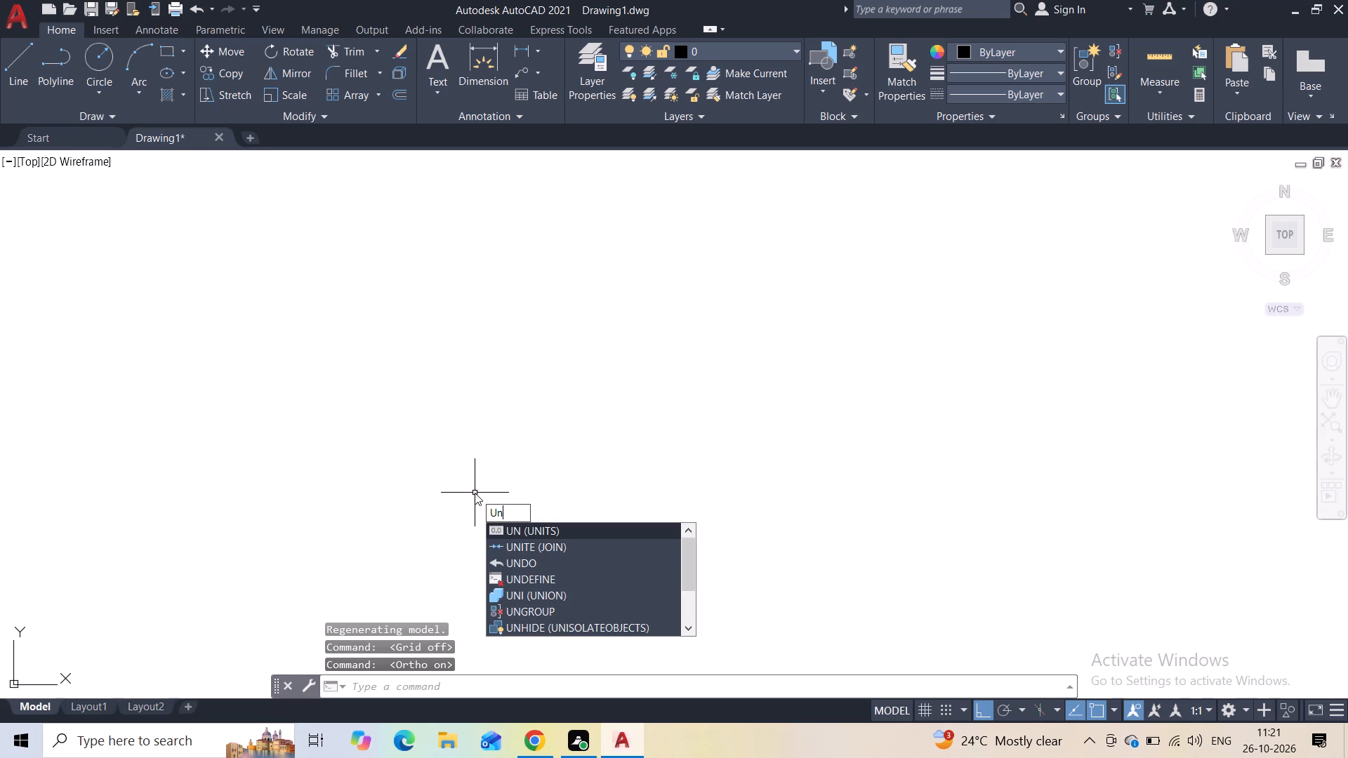
left_click(529, 535)
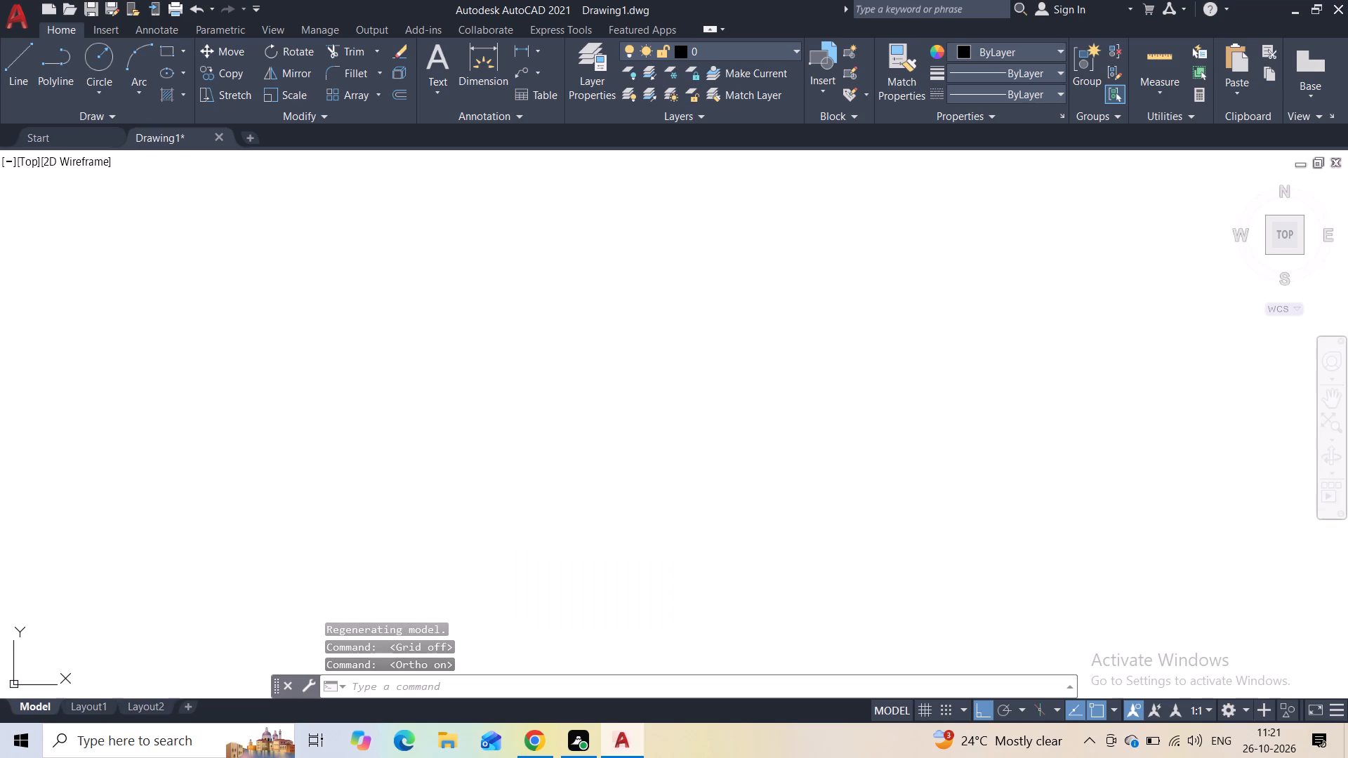
left_click(550, 248)
left_click(560, 258)
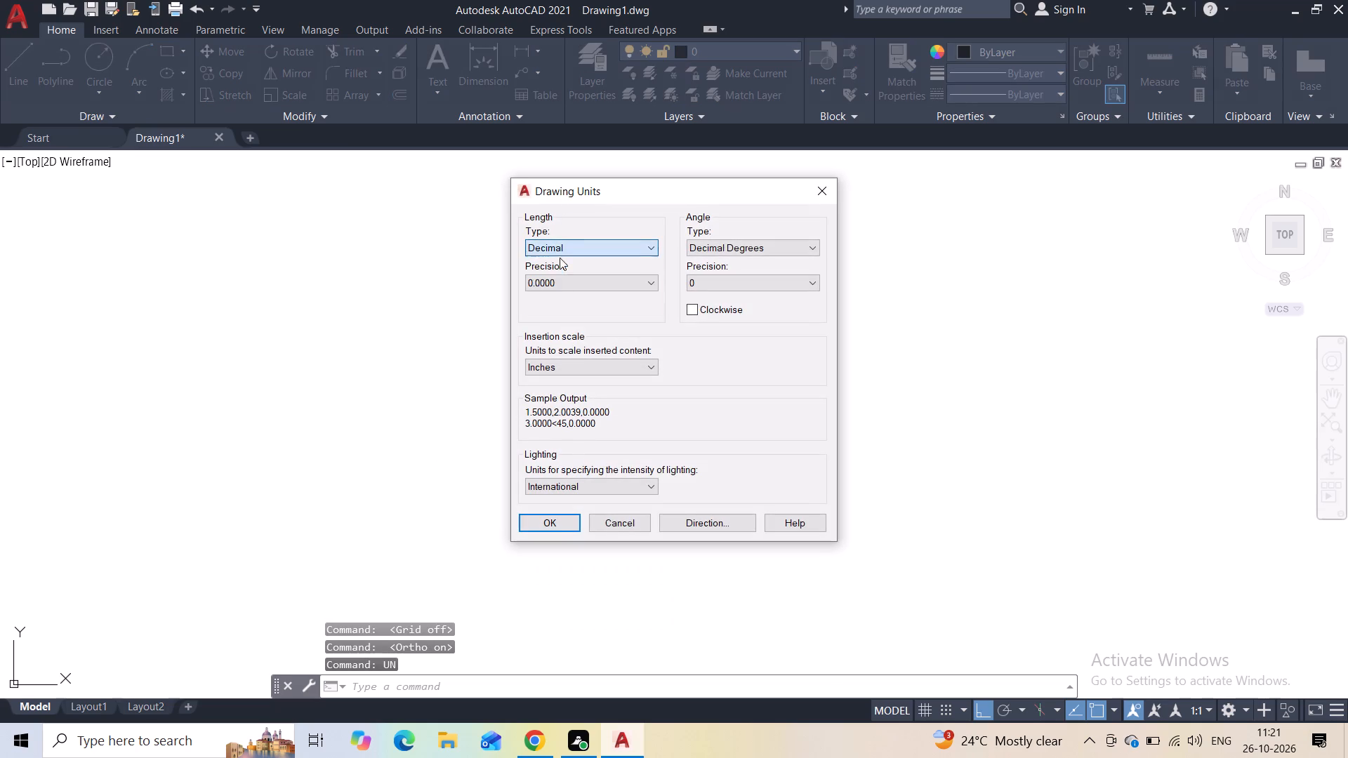
left_click(555, 517)
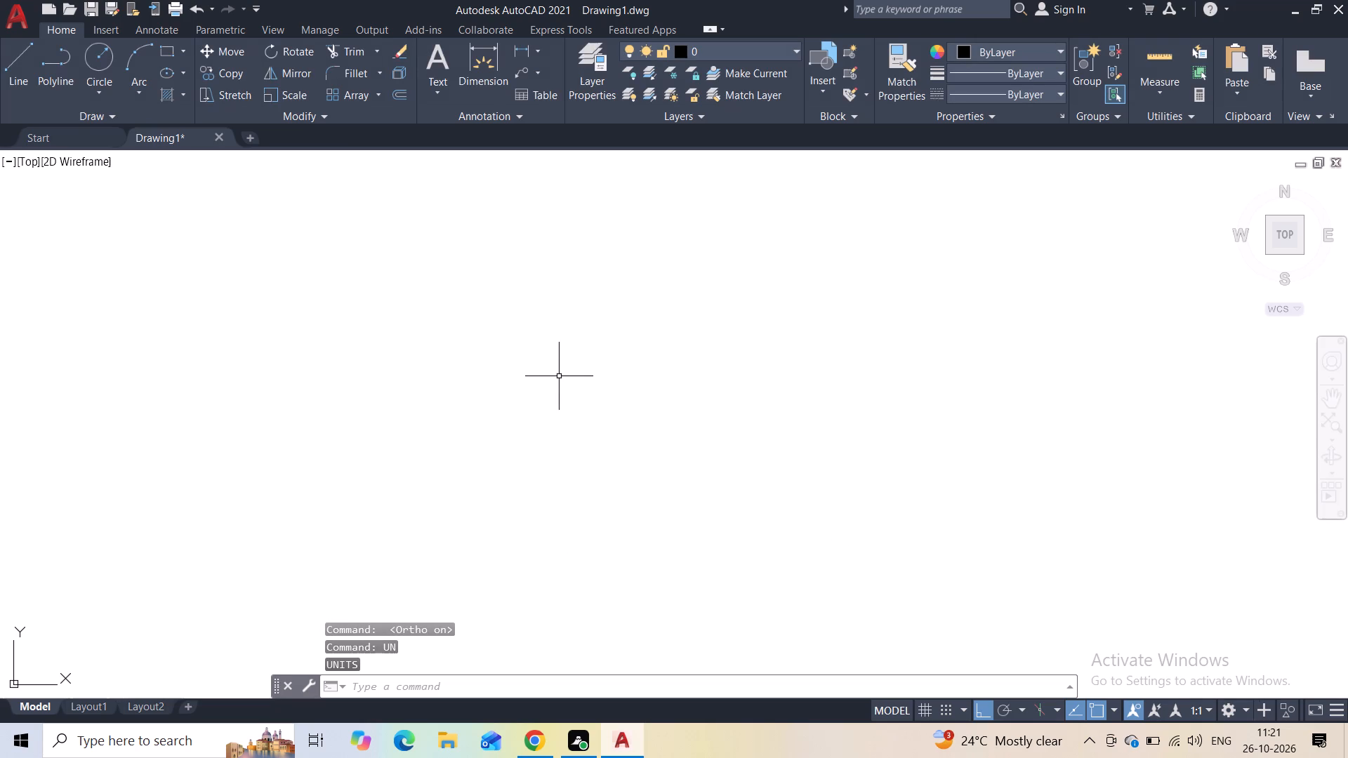
Modify the Standard dimension style to text height 0'-2 1/16" and Architectural primary units, and make it the current style.
key("d")
key("i")
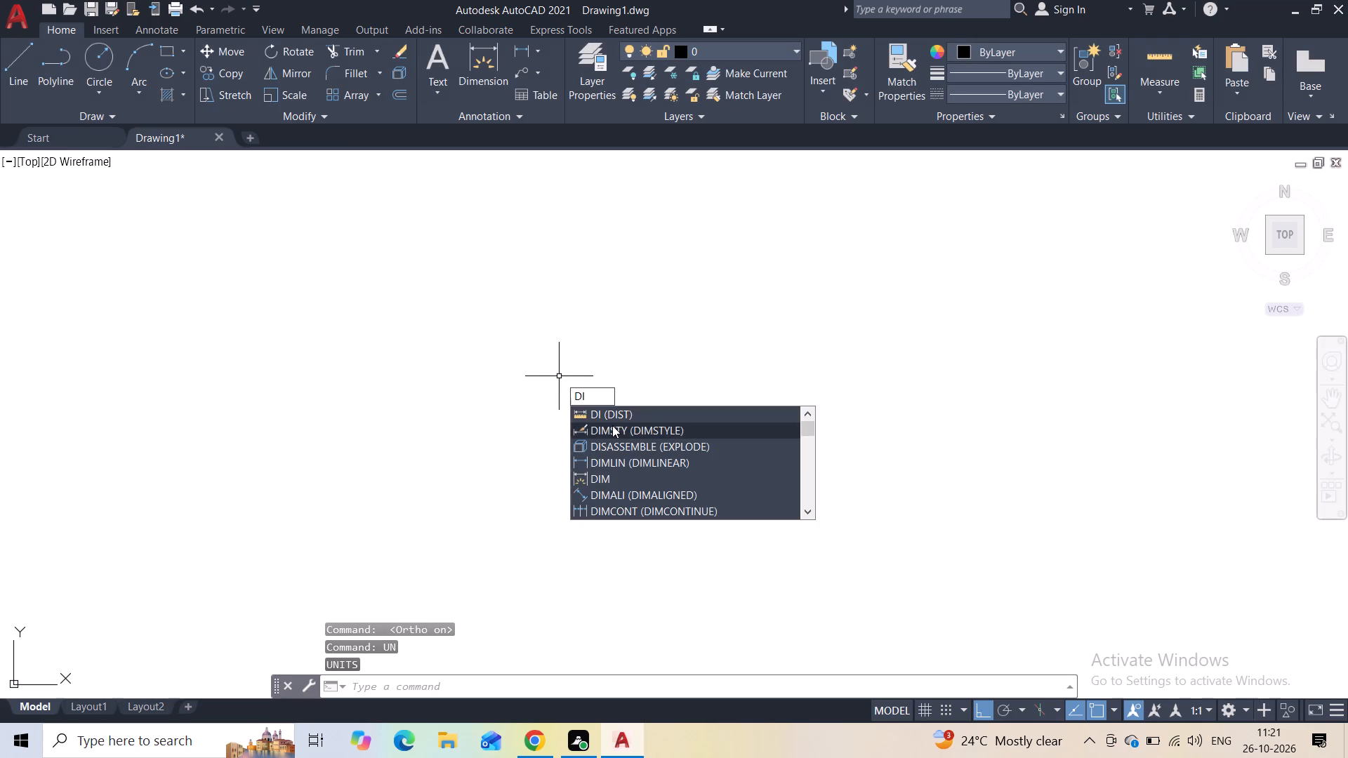
left_click(612, 425)
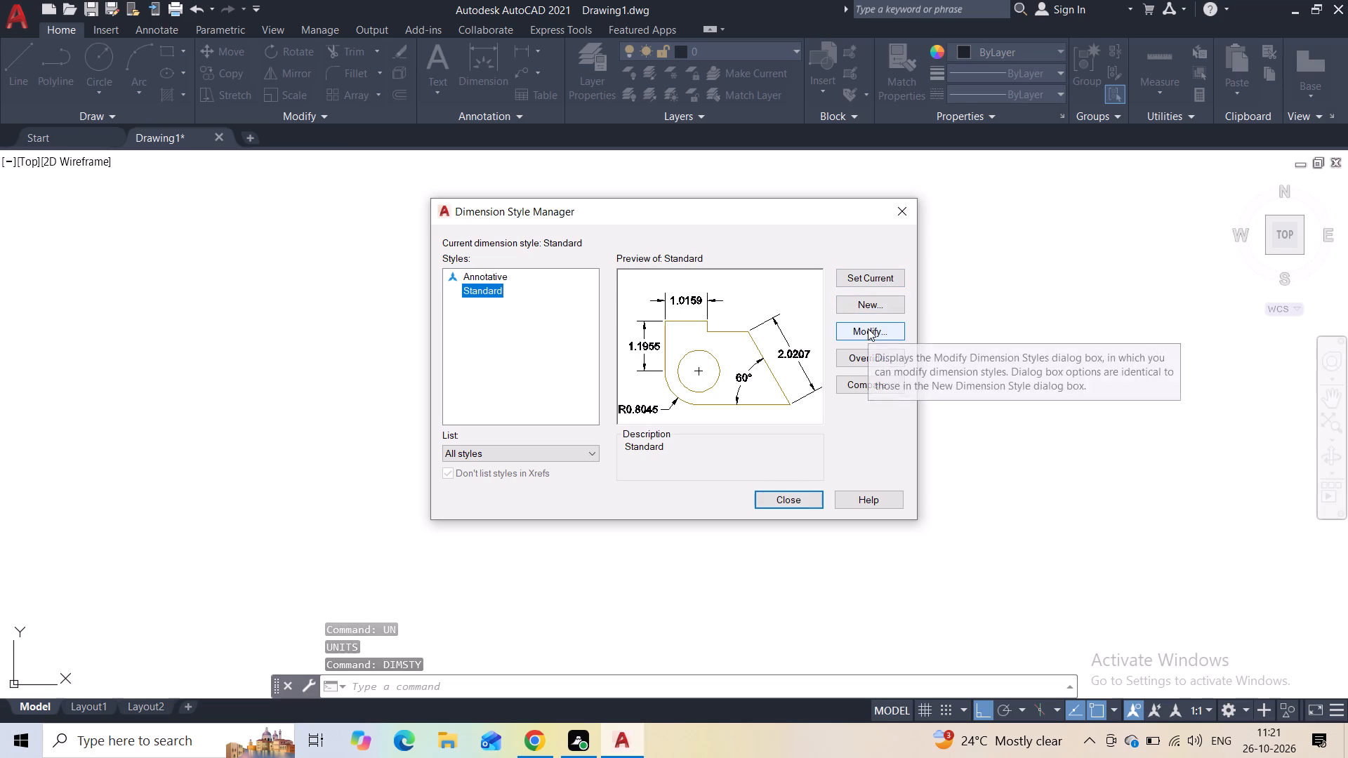
left_click(868, 328)
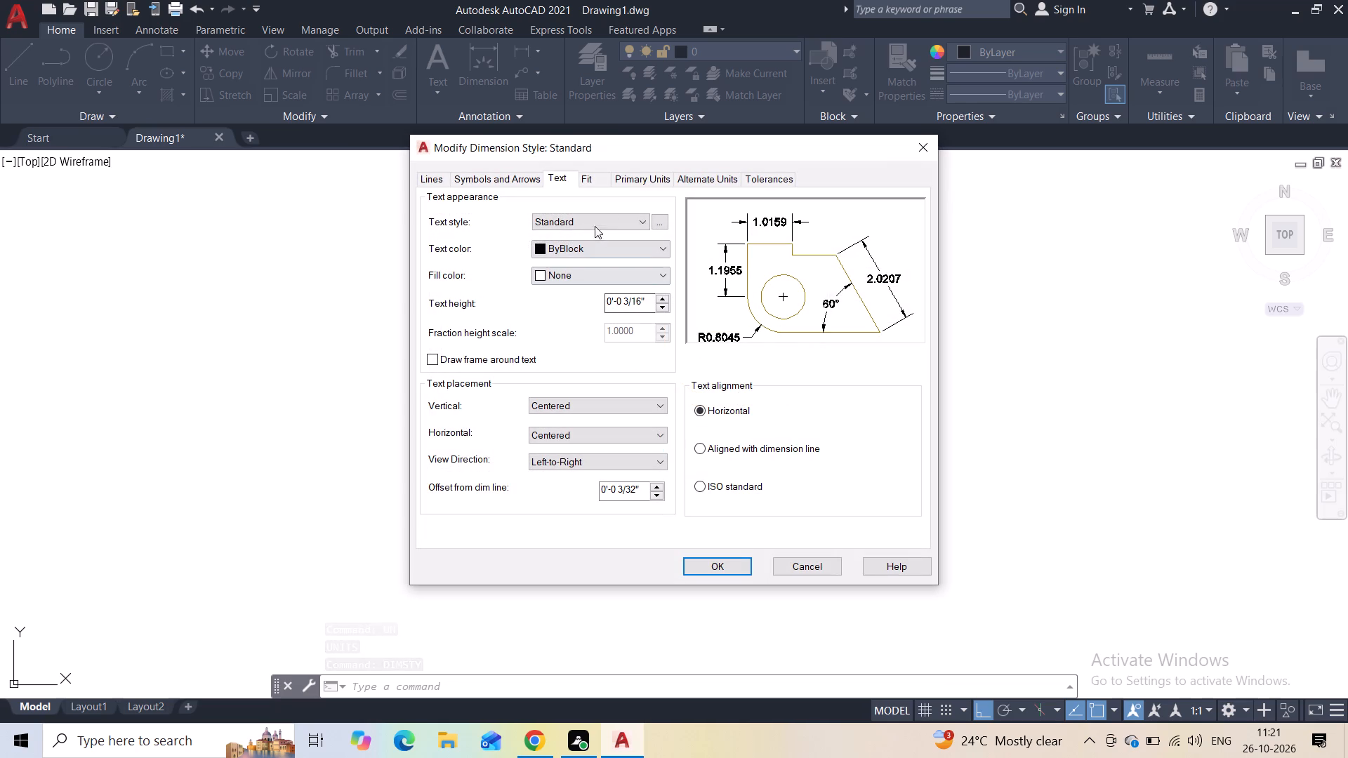
left_click(659, 299)
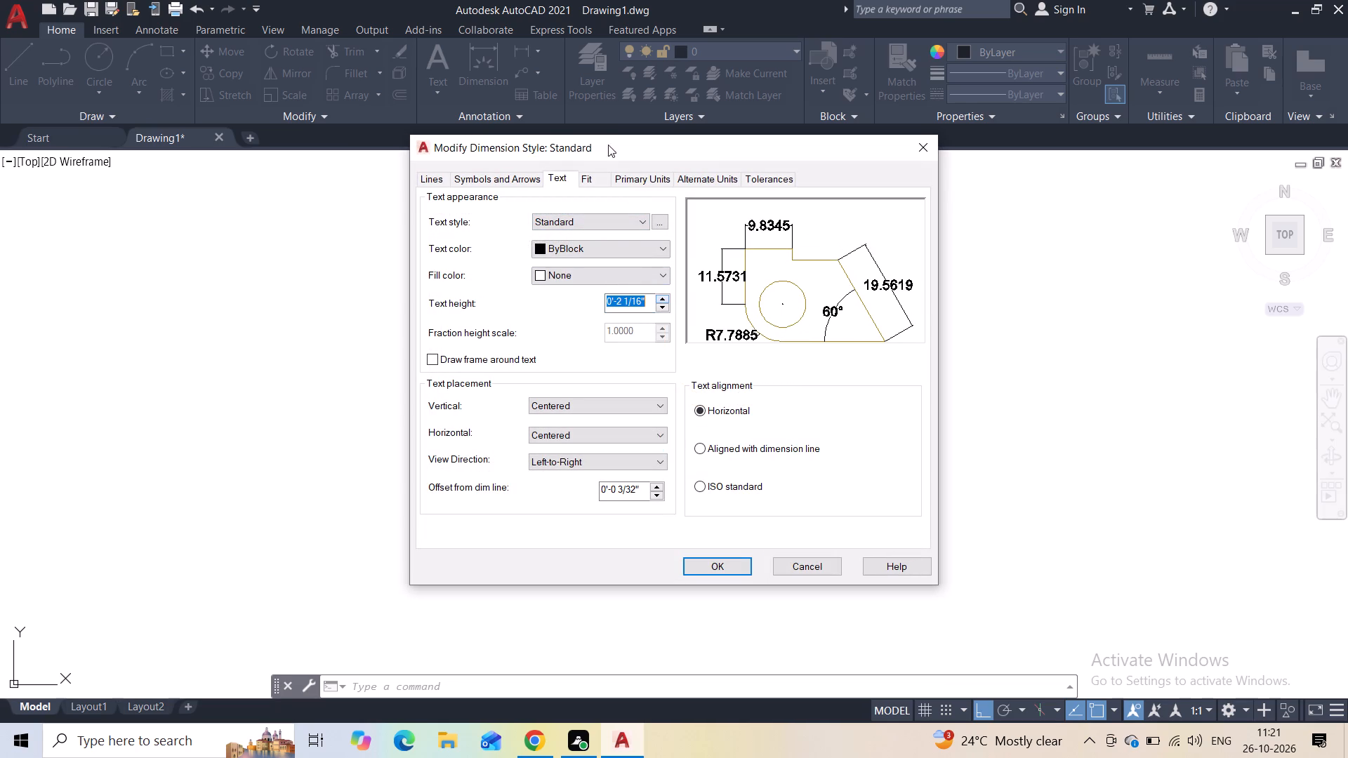
left_click(633, 180)
left_click(635, 216)
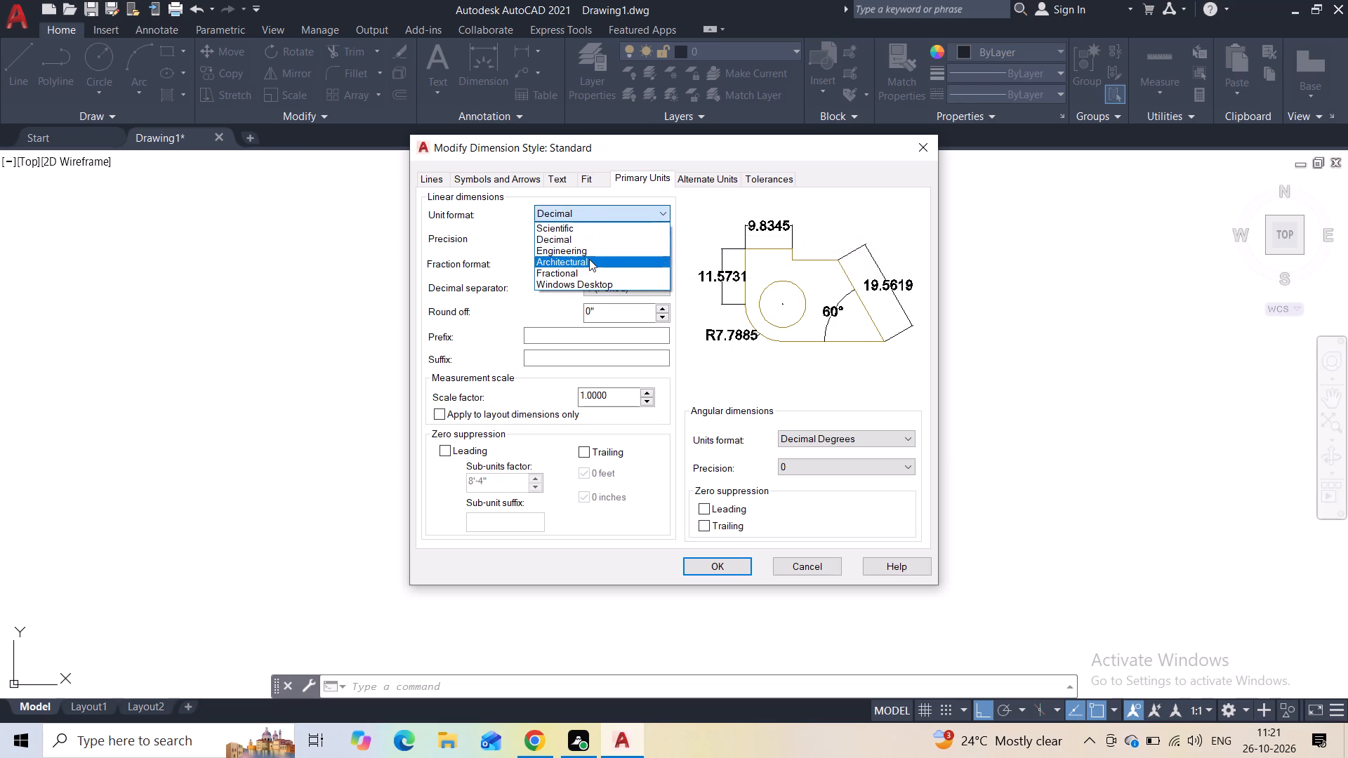
left_click(589, 259)
left_click(691, 573)
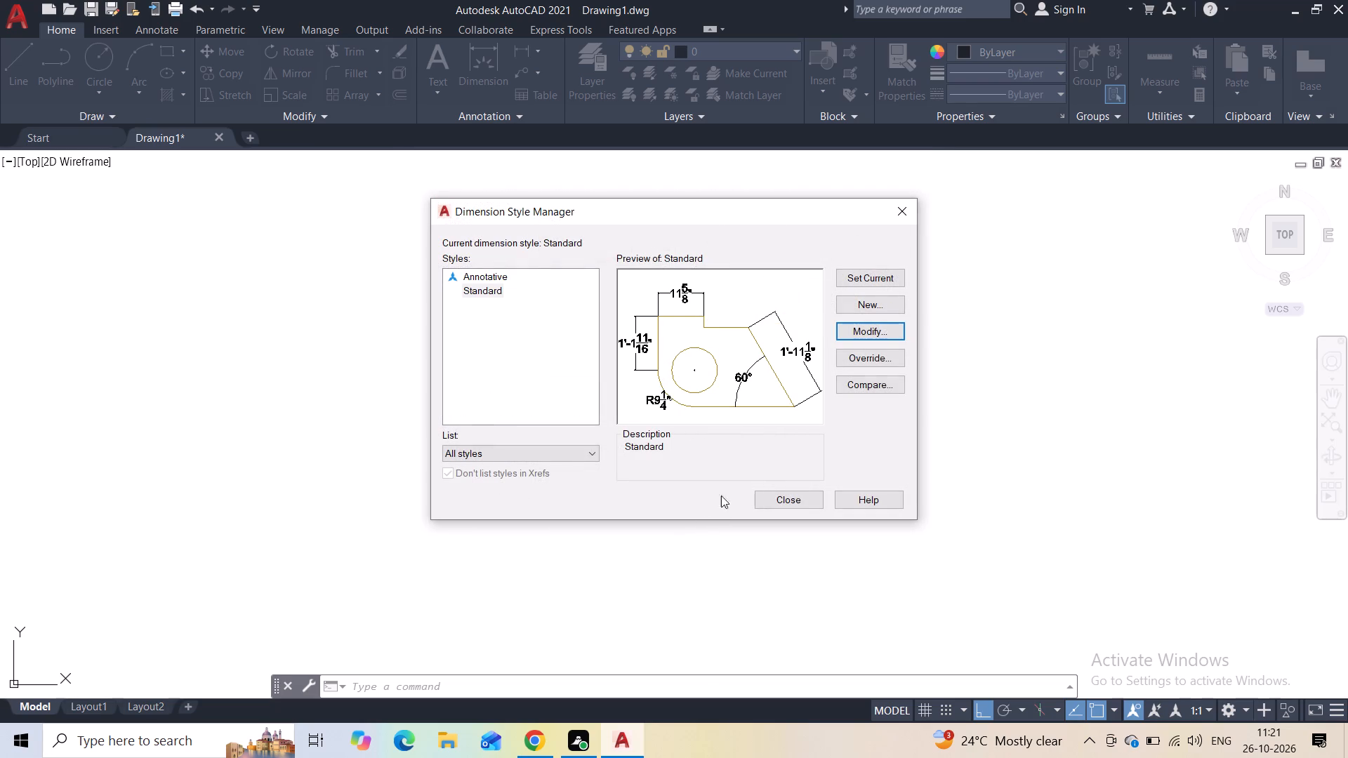
left_click(852, 285)
left_click(788, 503)
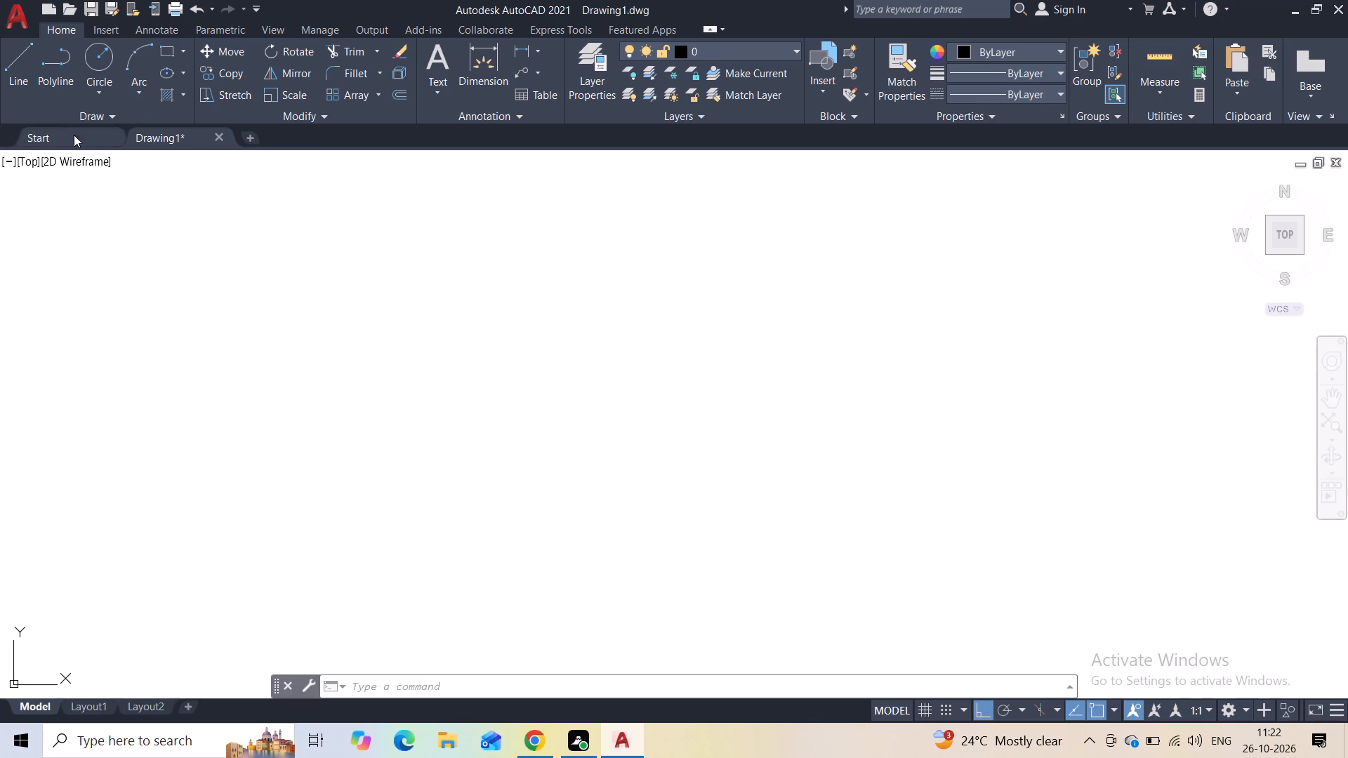
Draw a horizontal line about 33'-9" long across the empty drawing area.
left_click(29, 80)
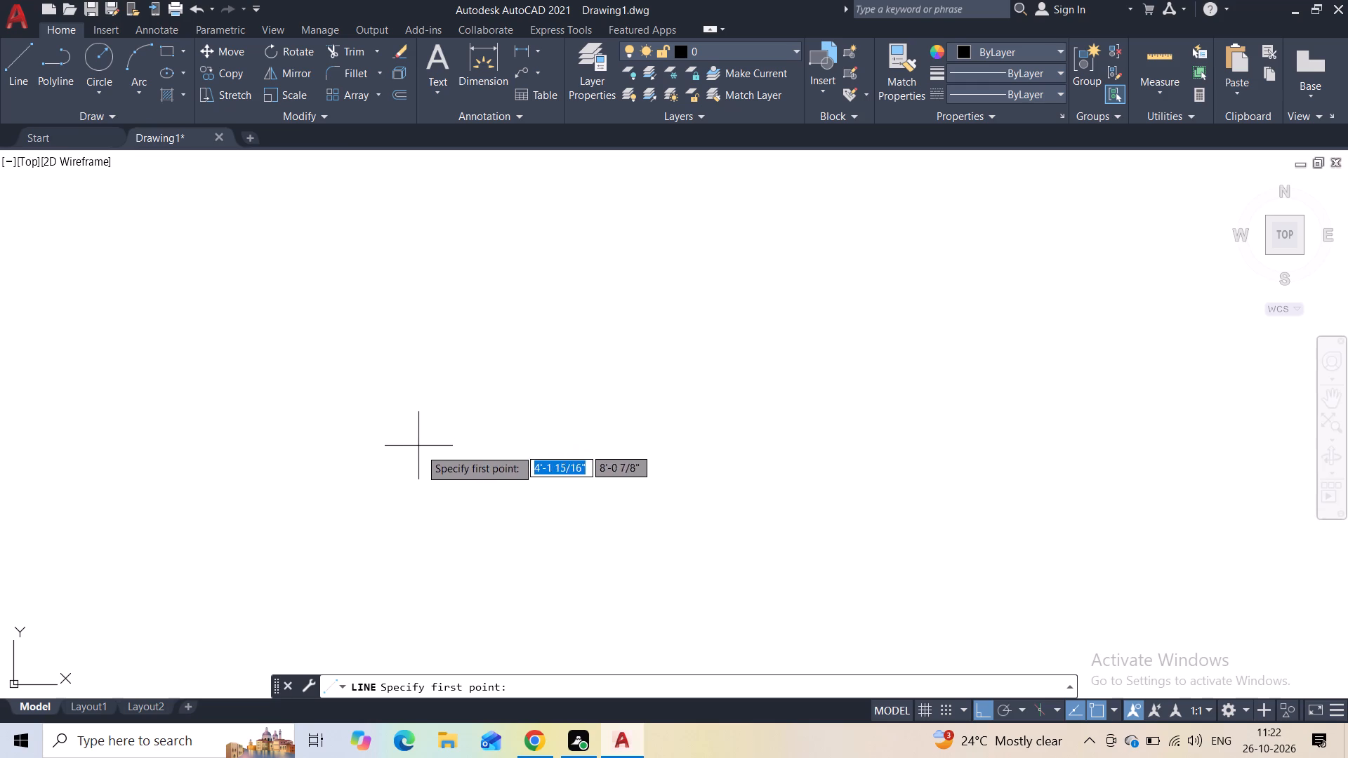
left_click(367, 446)
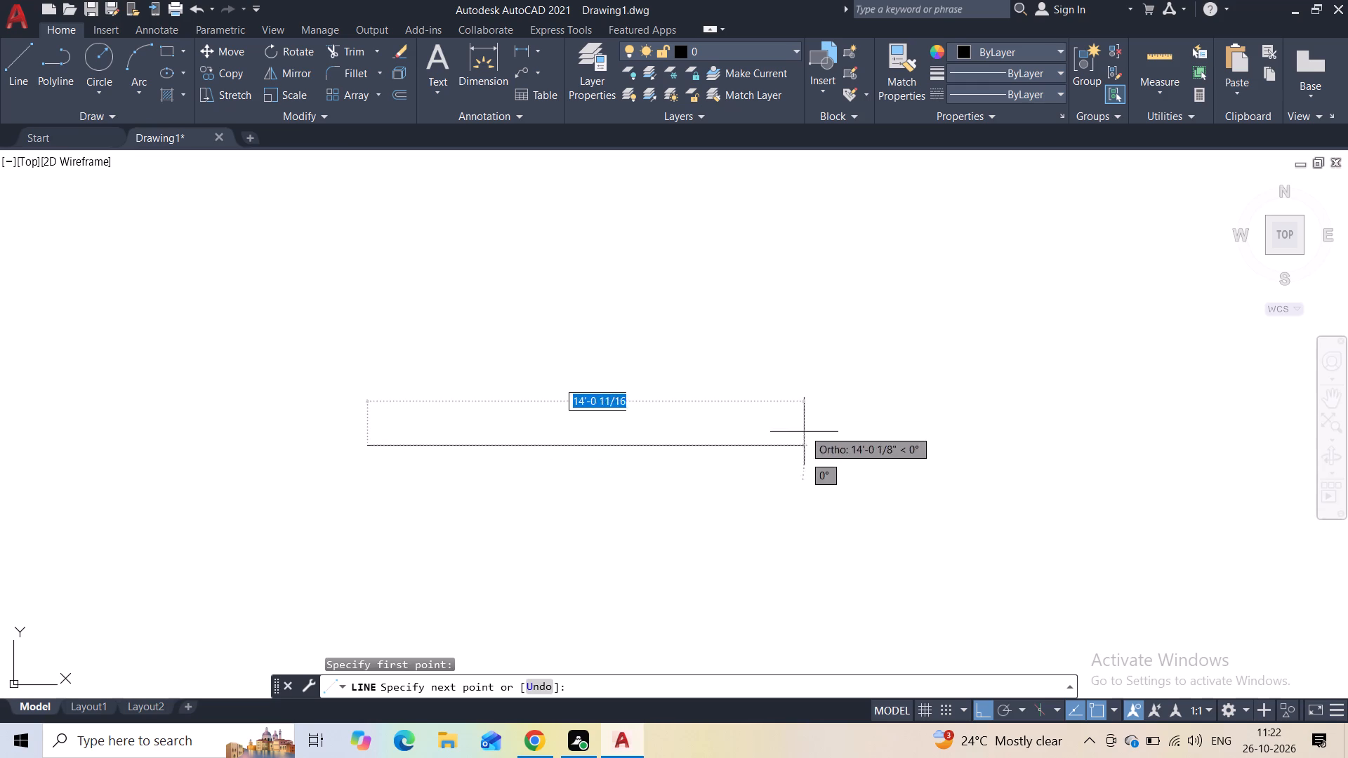
middle_click_drag(1030, 416, 709, 410)
scroll(929, 433, "down", 1)
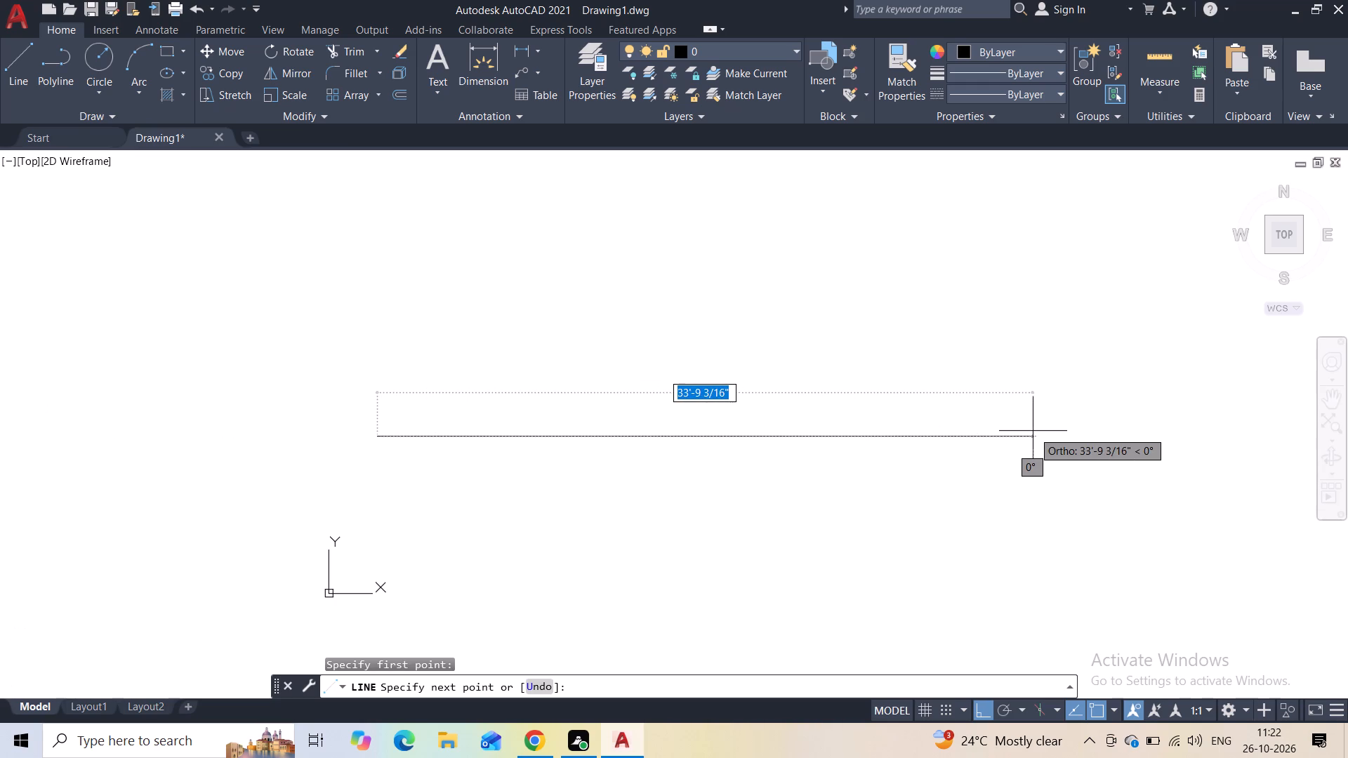
left_click(1033, 431)
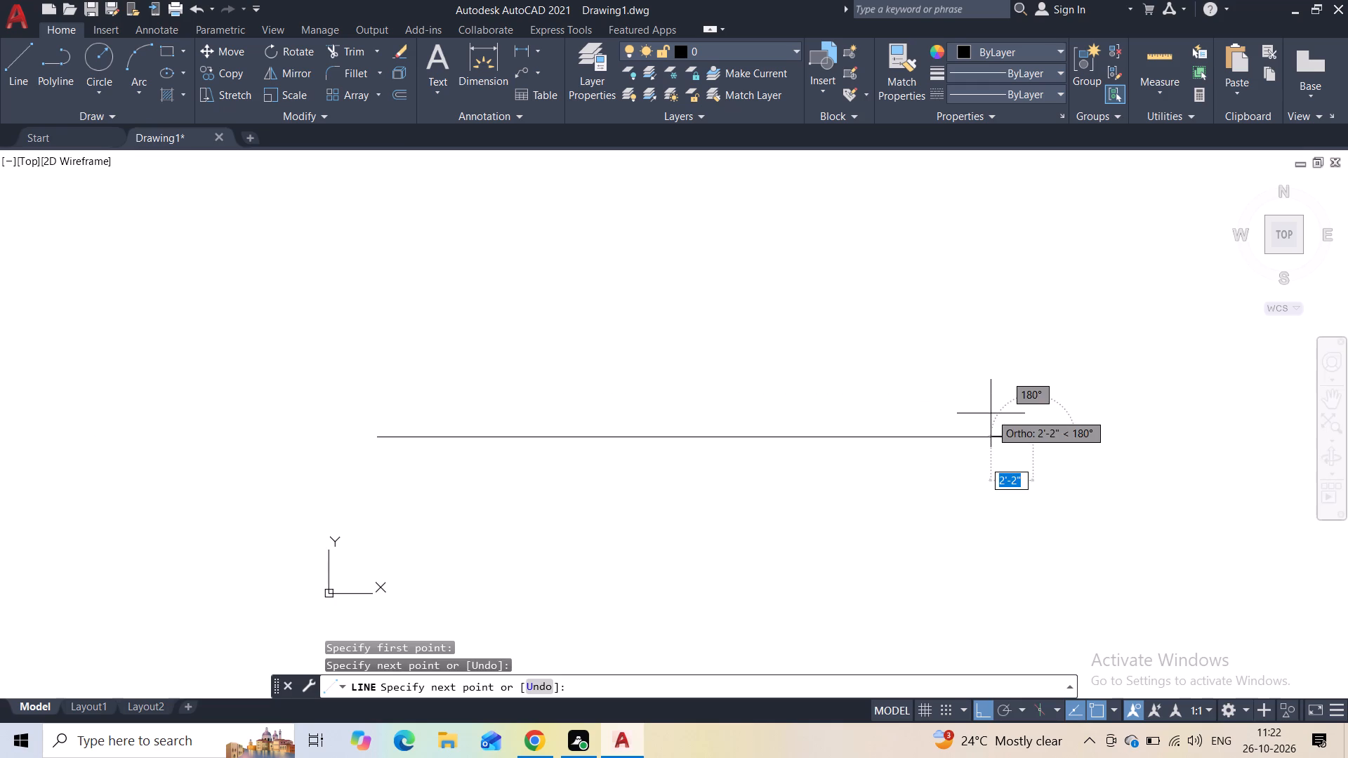
key("Escape")
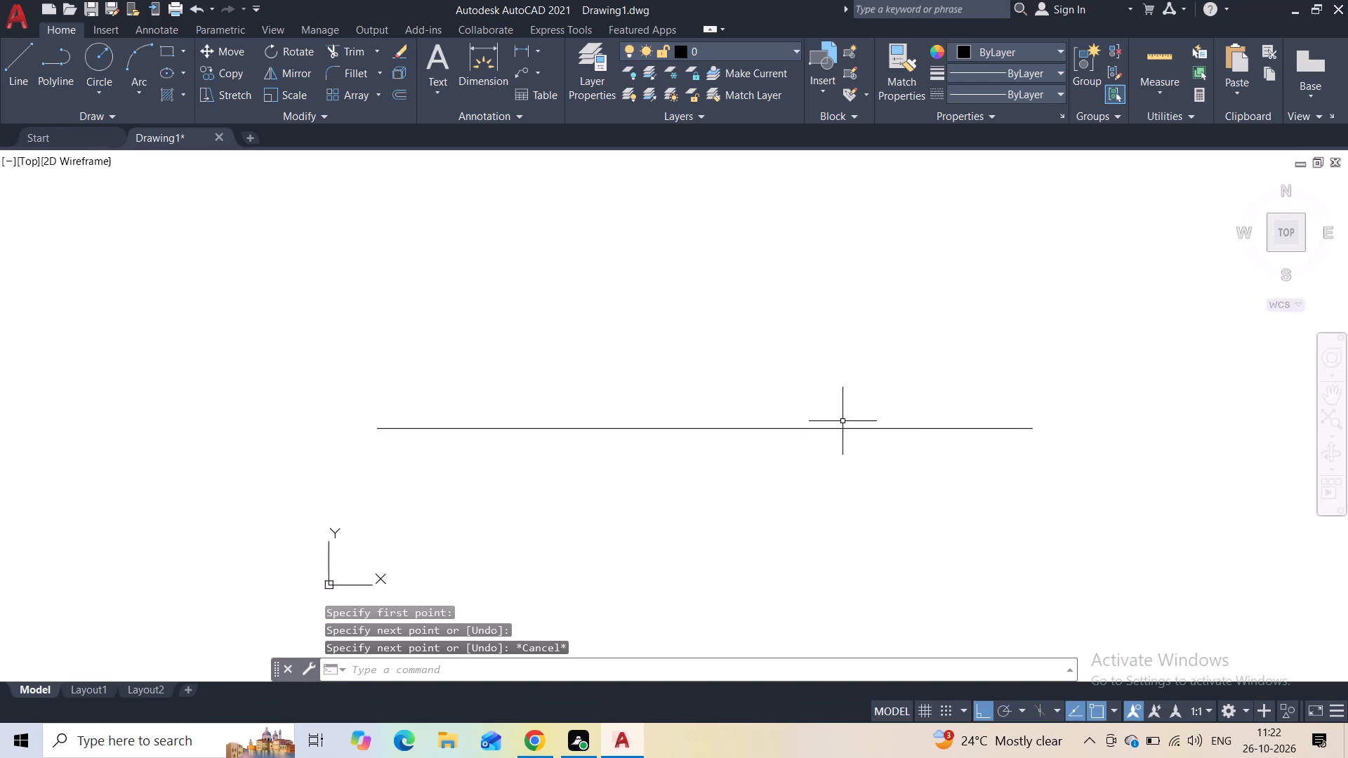
Offset the horizontal line 2" upward.
left_click(784, 413)
left_click(780, 437)
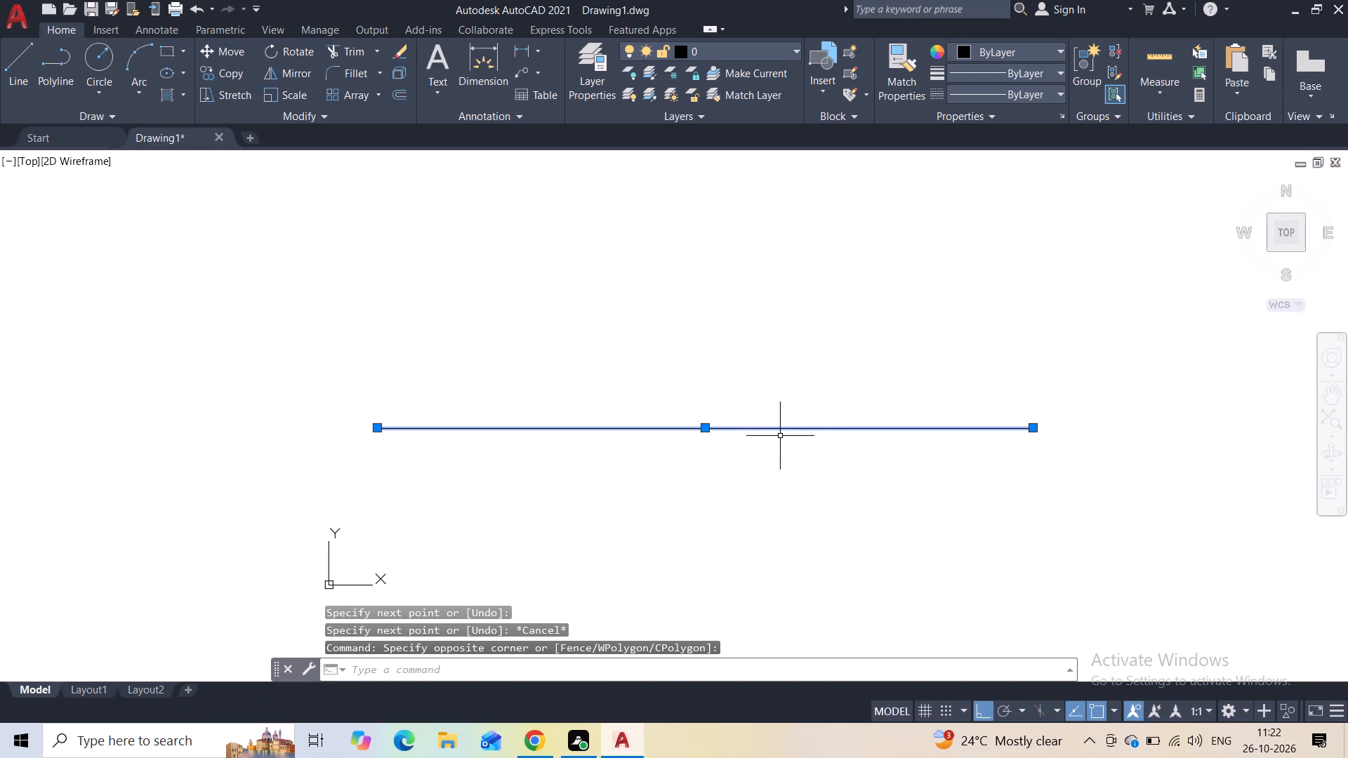
left_click(398, 101)
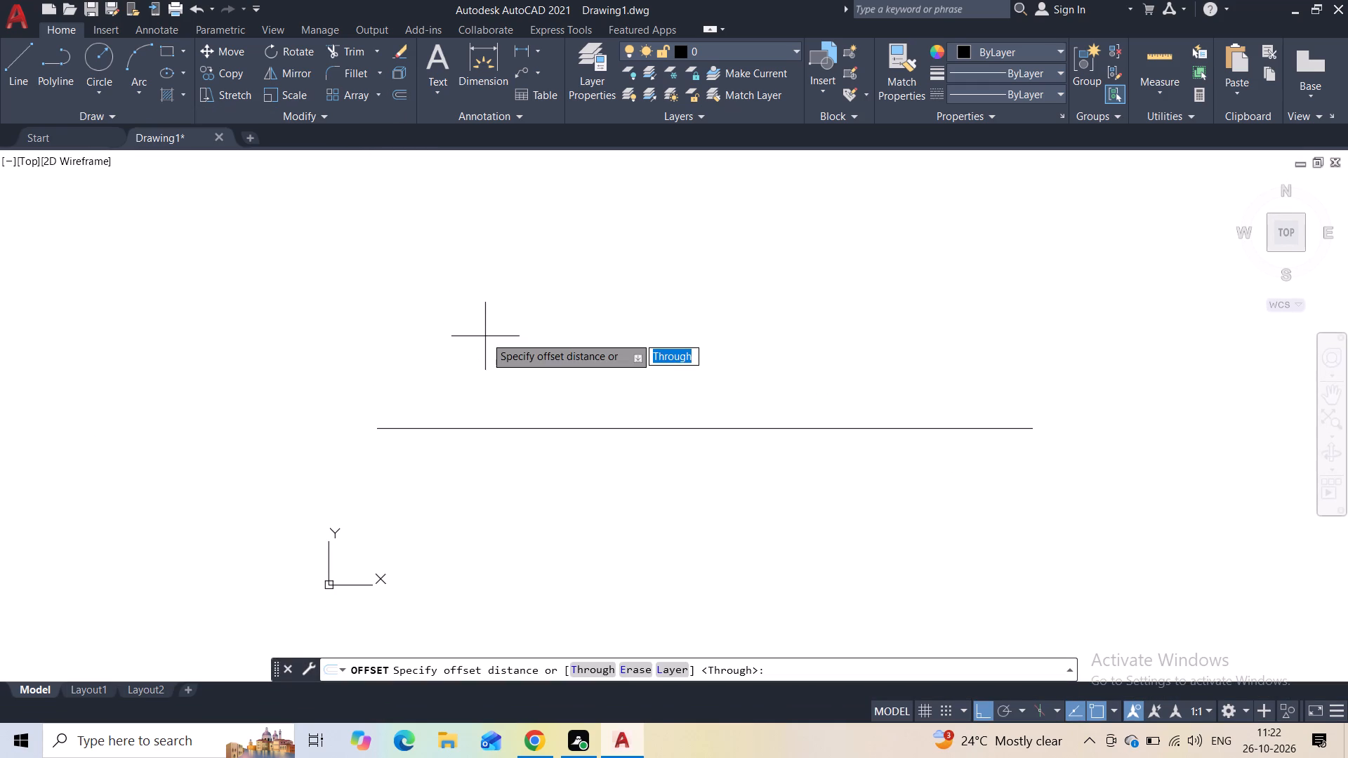
key("2")
key("shift+quotedbl")
key("Return")
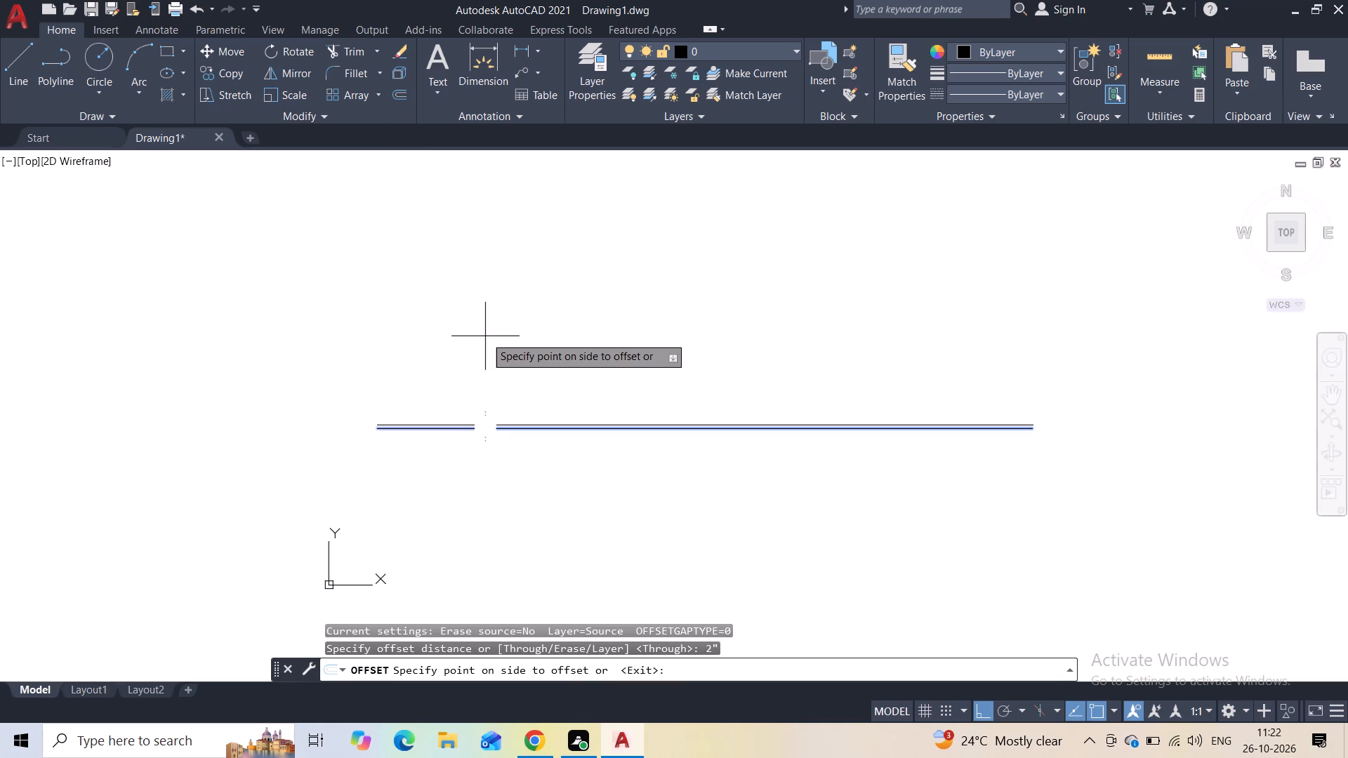
left_click(487, 334)
key("Escape")
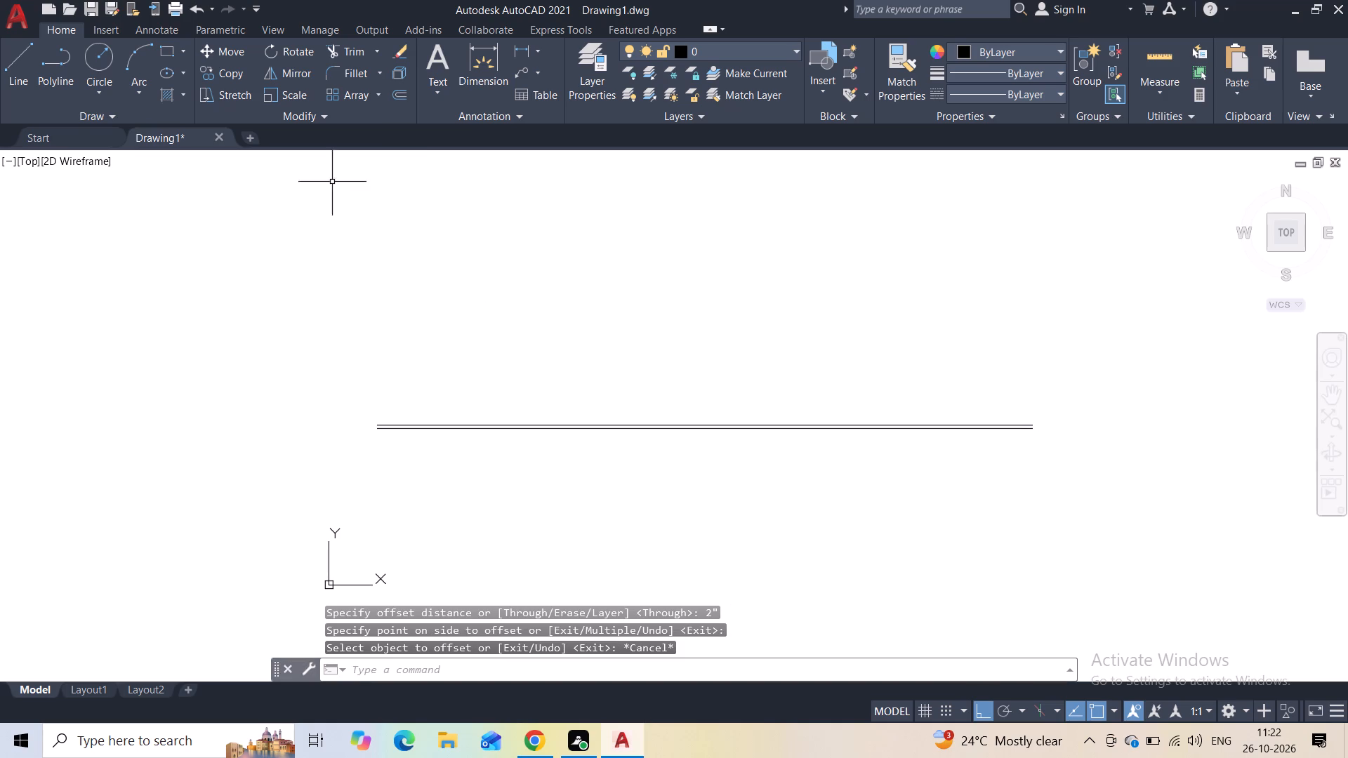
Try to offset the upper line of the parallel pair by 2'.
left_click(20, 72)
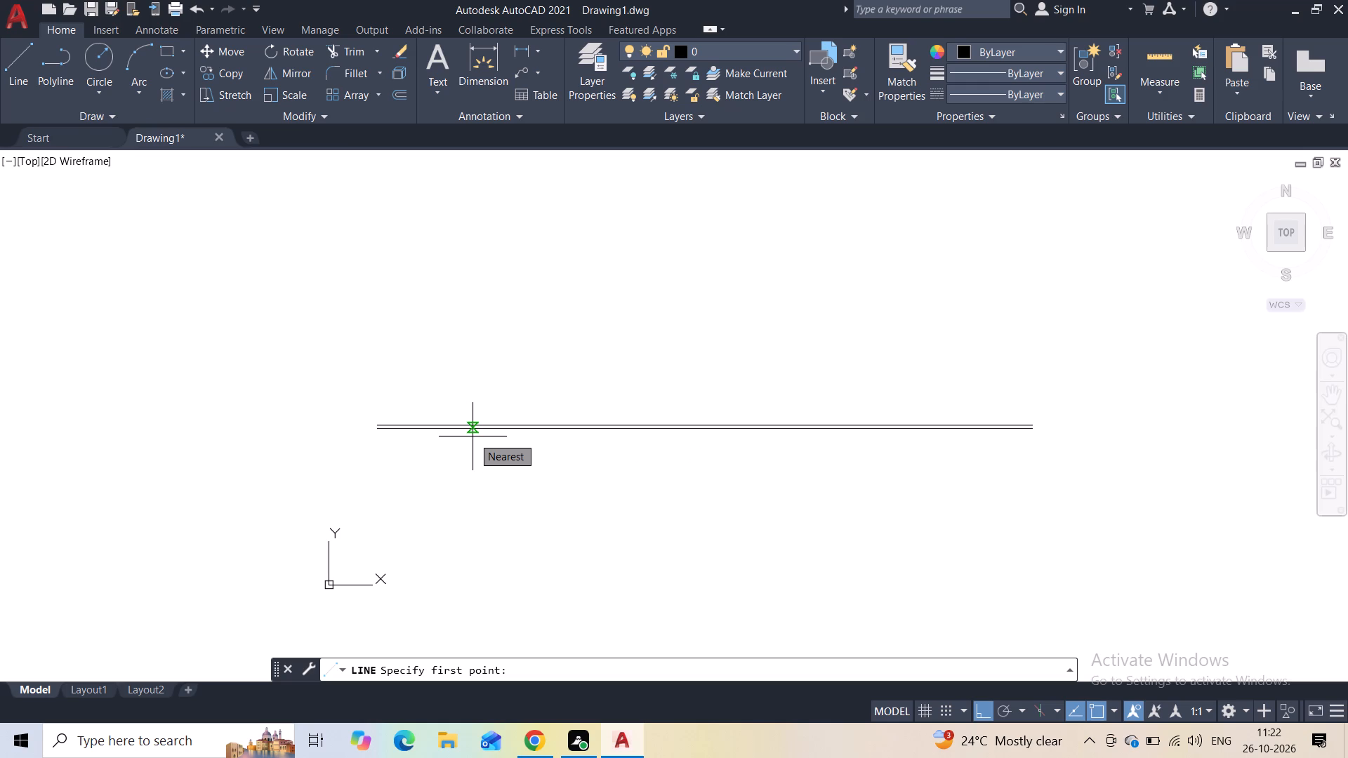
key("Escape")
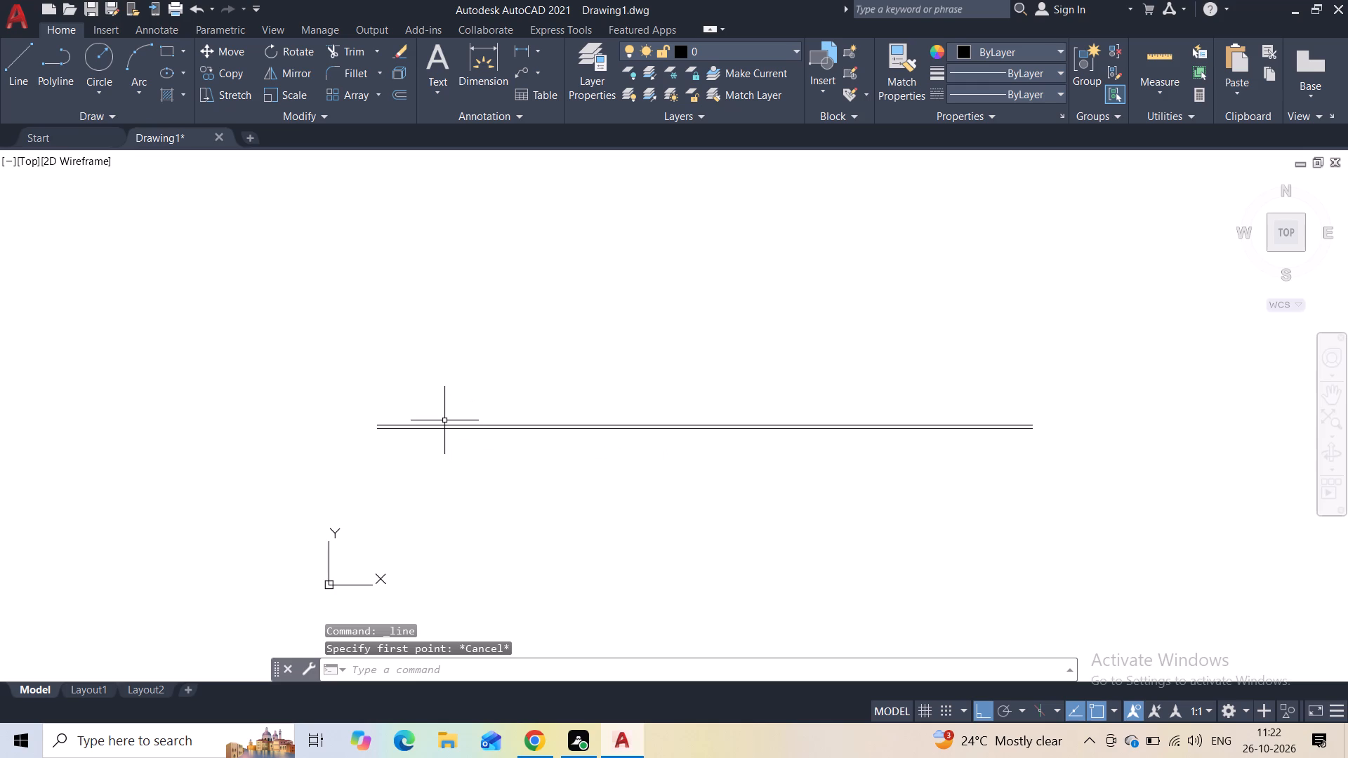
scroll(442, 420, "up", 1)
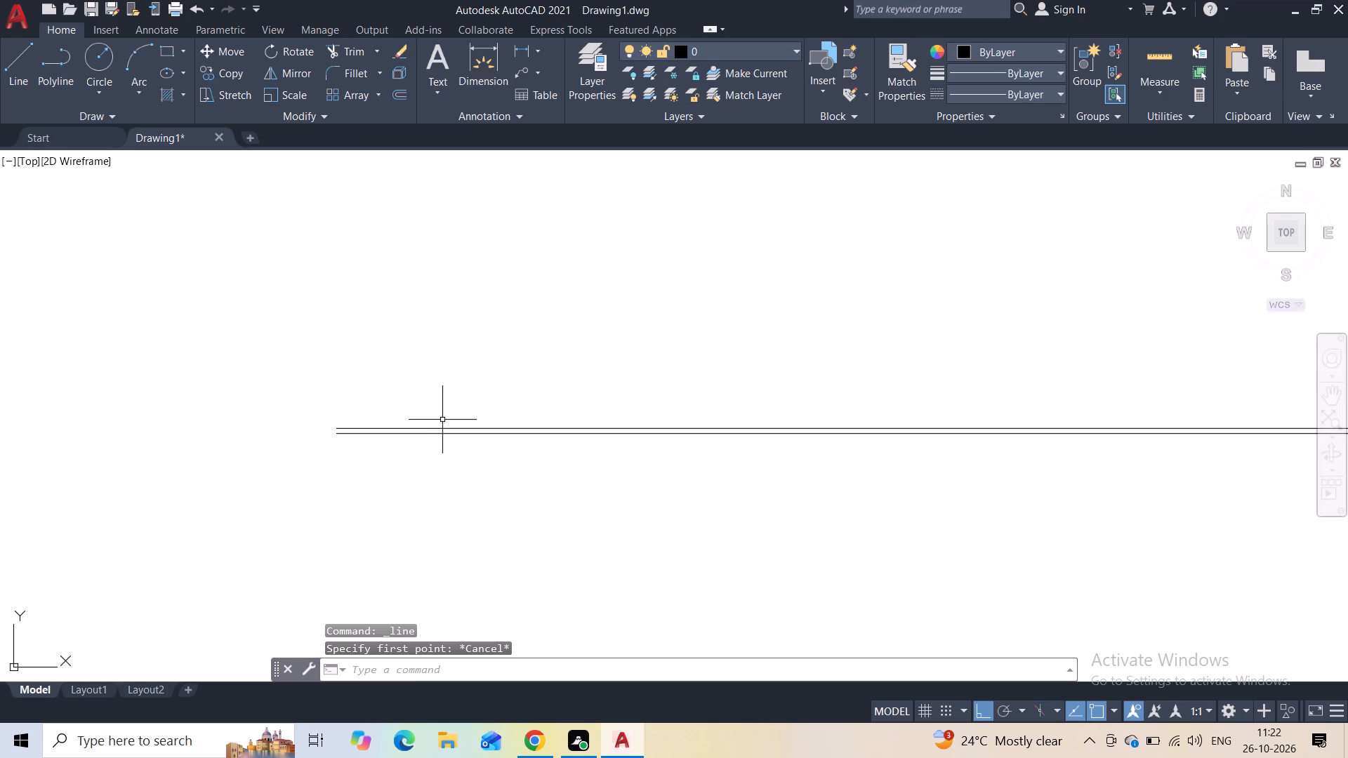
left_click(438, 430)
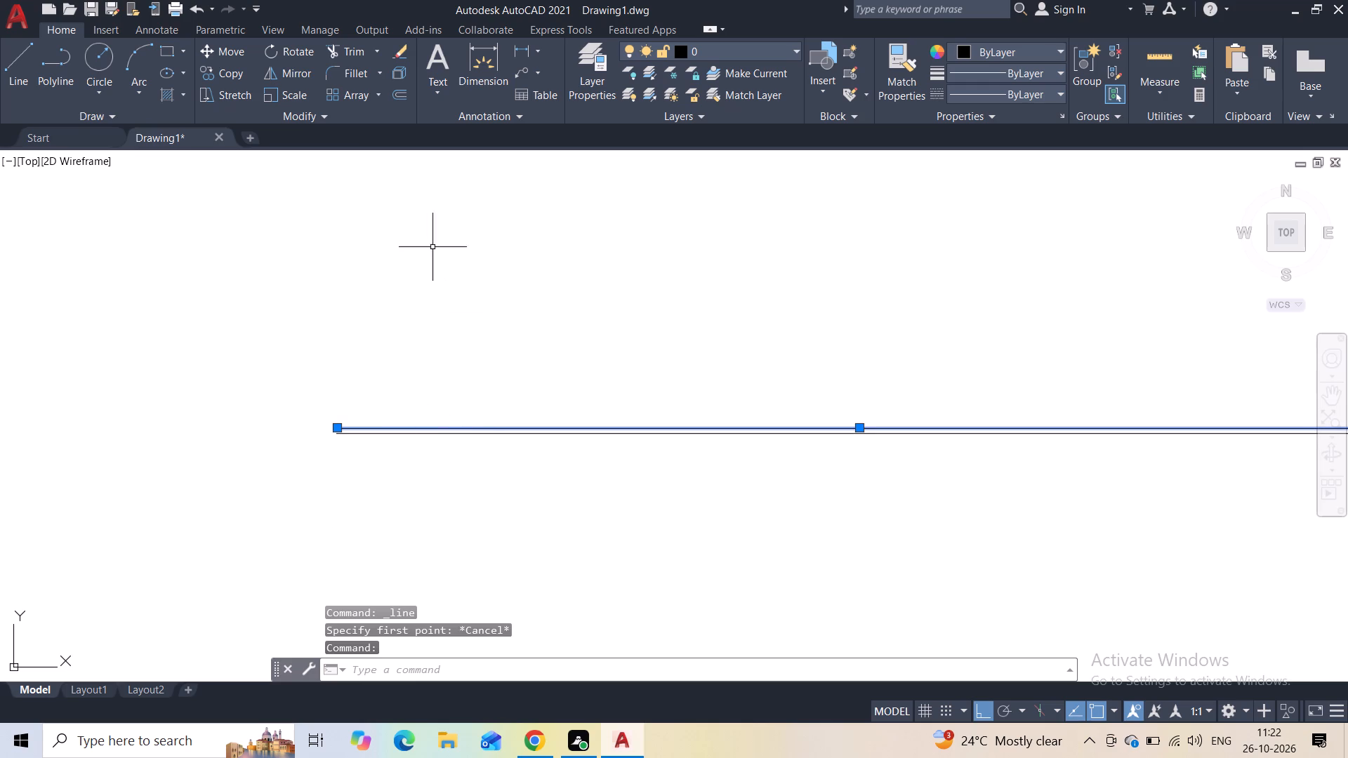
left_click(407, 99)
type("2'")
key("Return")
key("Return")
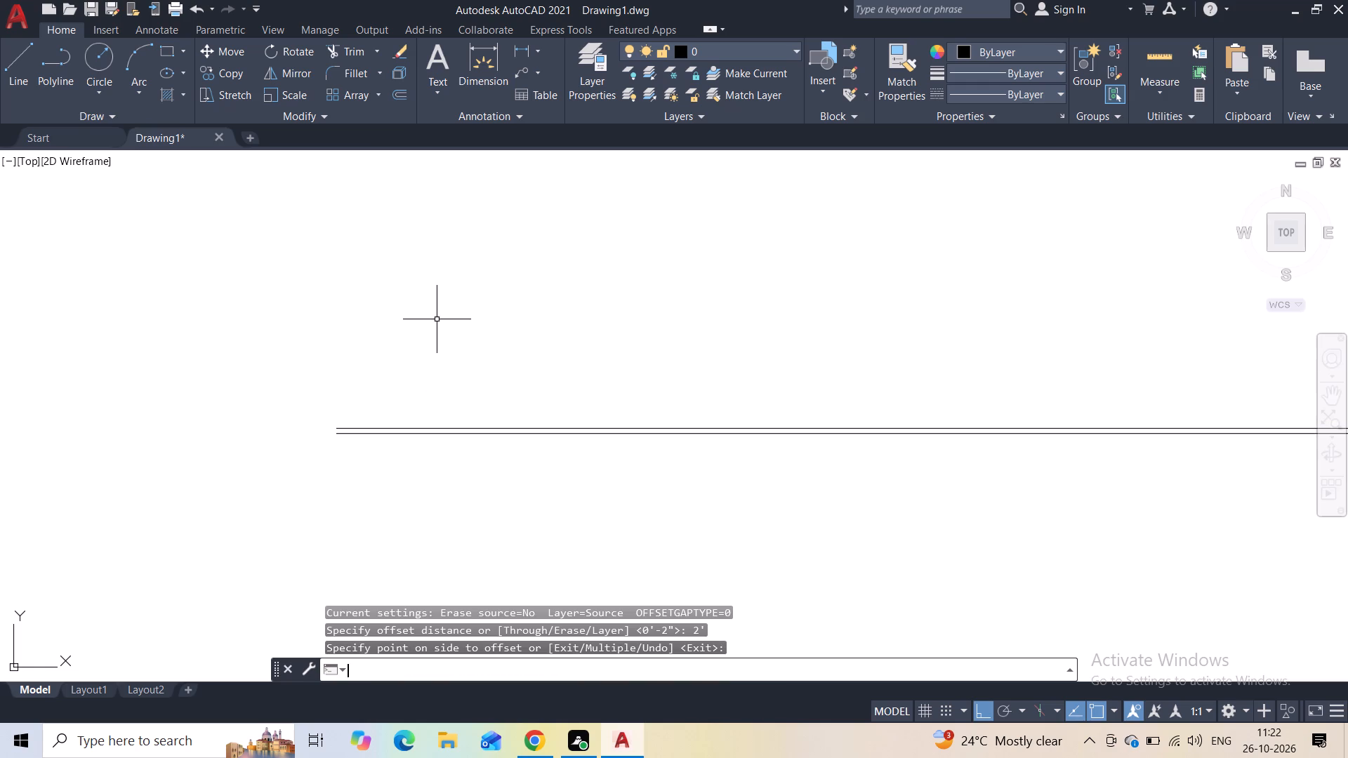
Offset the upper line of the closely spaced horizontal pair 2' upward.
key("space")
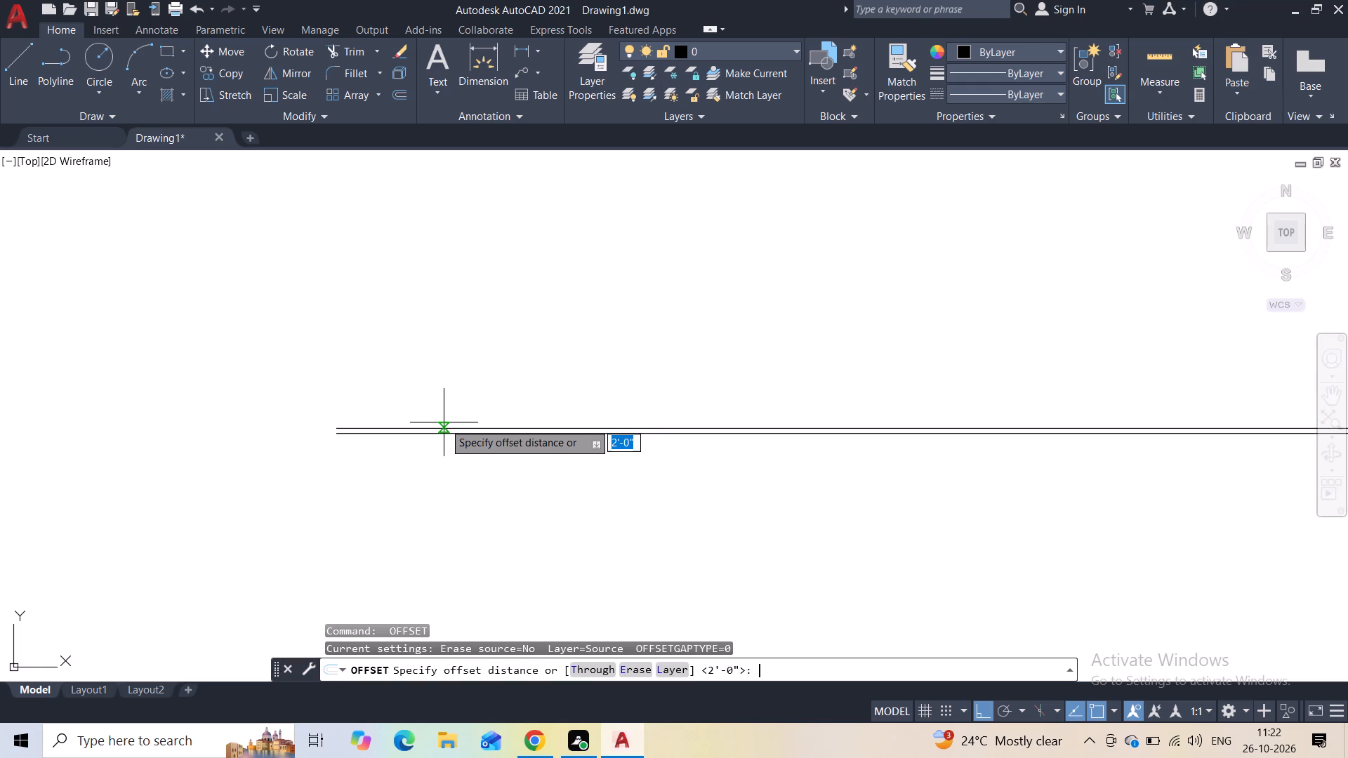
type("2'")
key("Return")
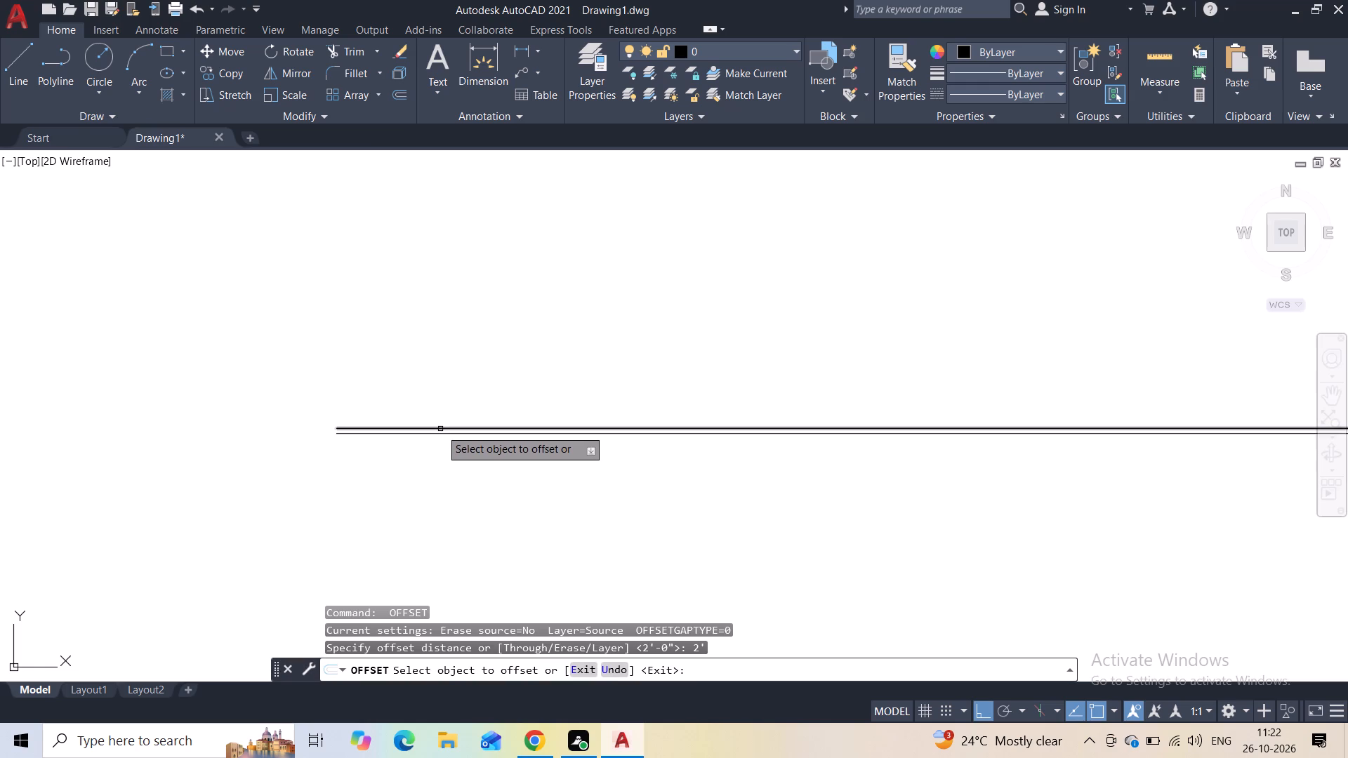
left_click(440, 429)
left_click(487, 313)
key("Escape")
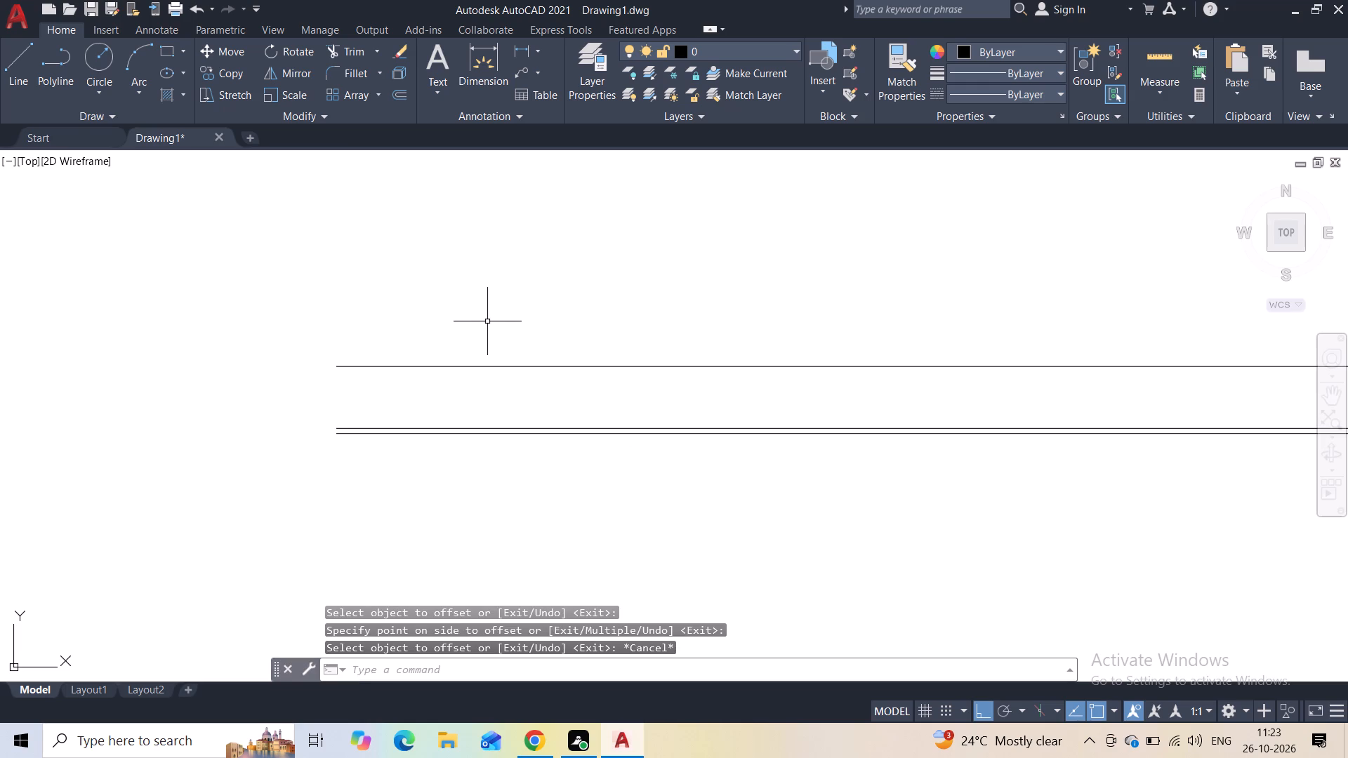
Draw a short vertical line near the left end, from the top horizontal line down to the upper line of the pair.
left_click(32, 92)
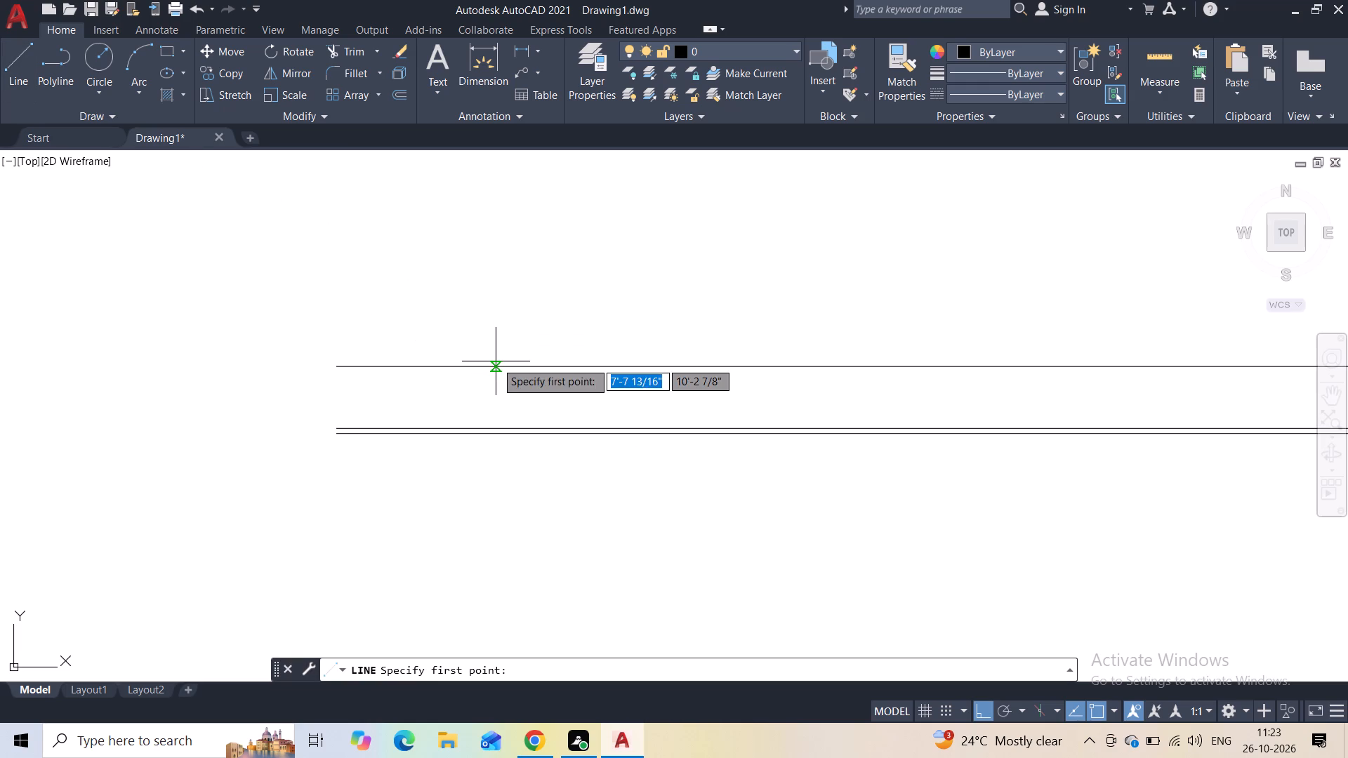
left_click(515, 368)
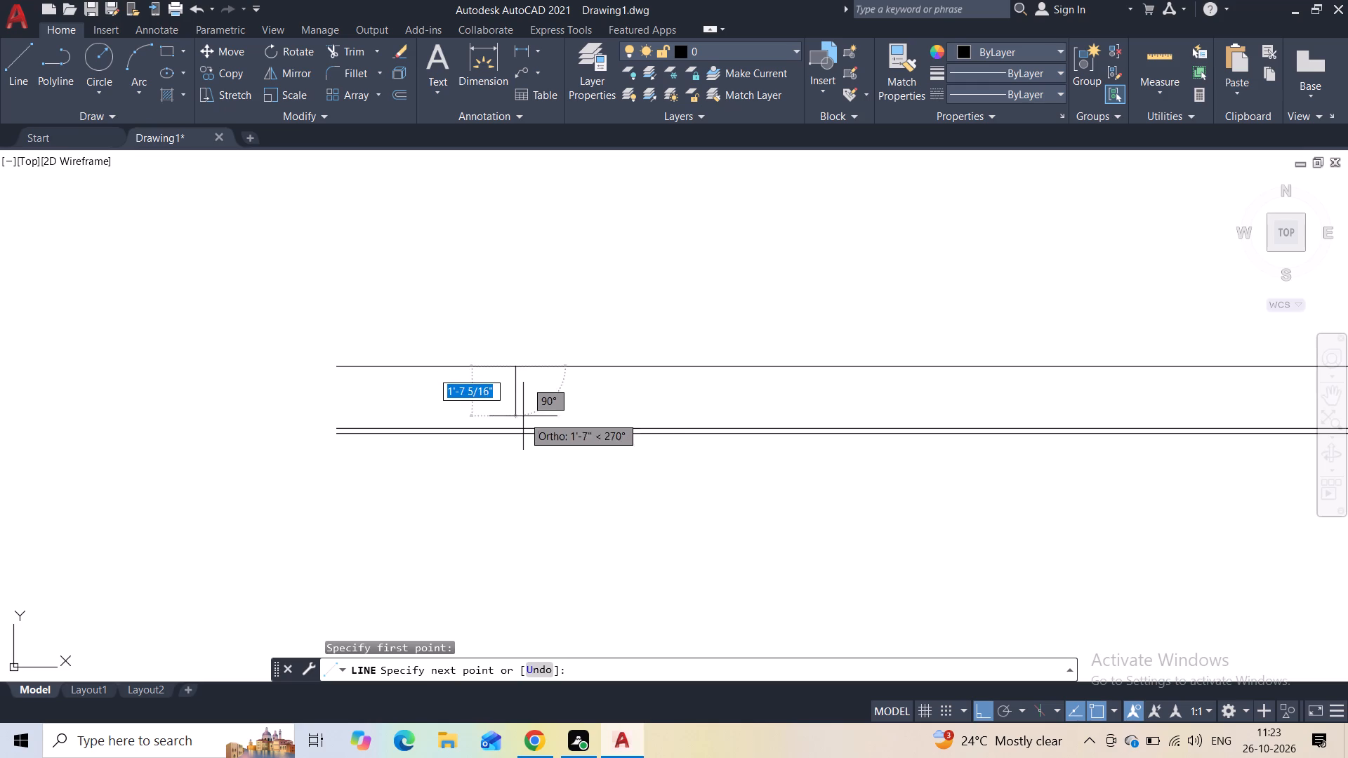
left_click(519, 425)
key("Escape")
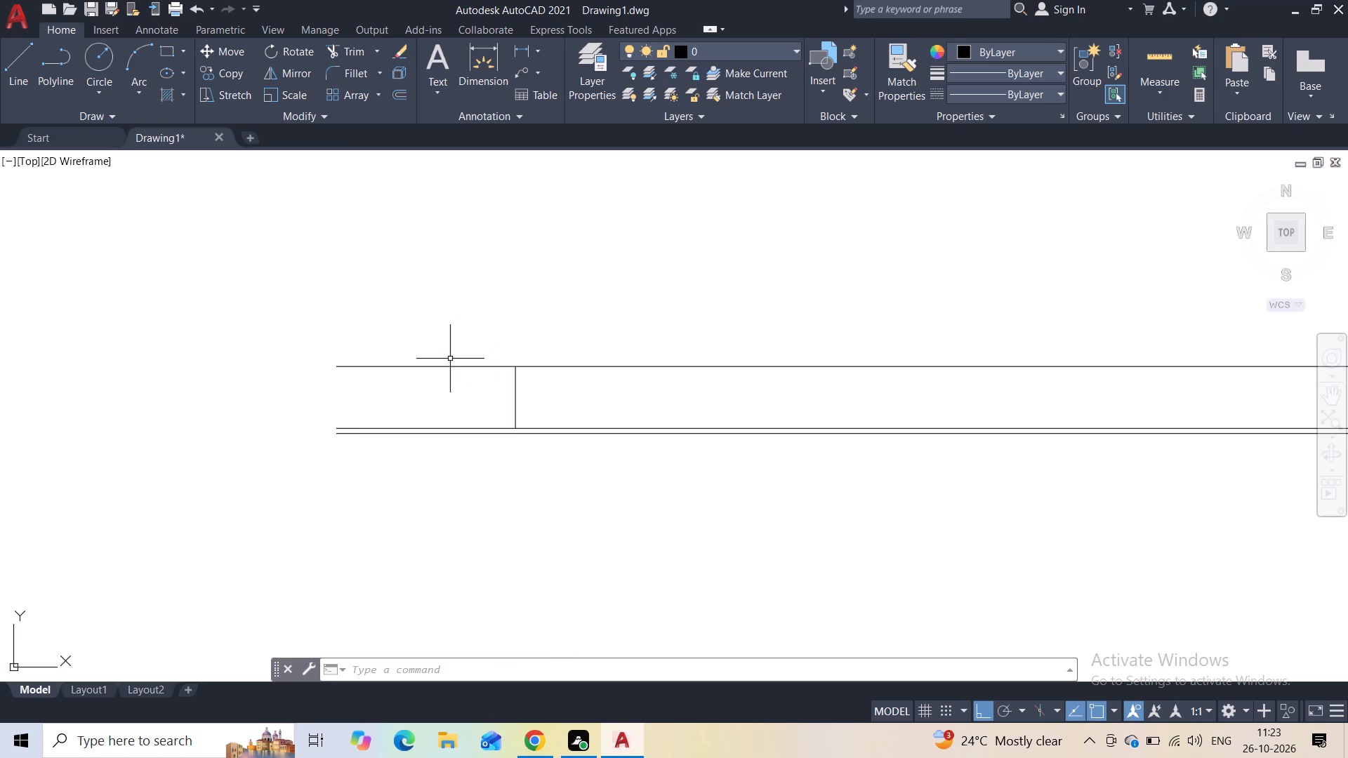
Draw a 12' vertical line upward from the top end of the short vertical line.
left_click(25, 77)
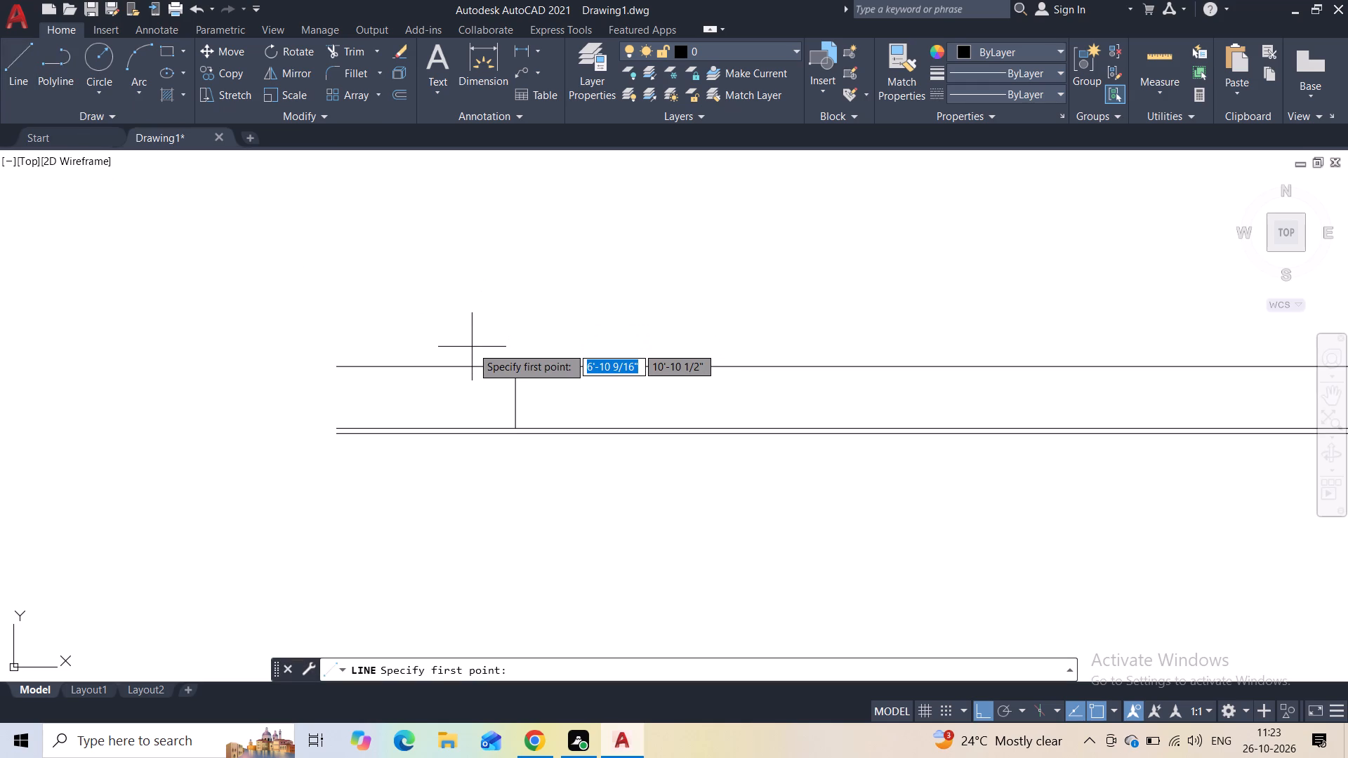
left_click(513, 365)
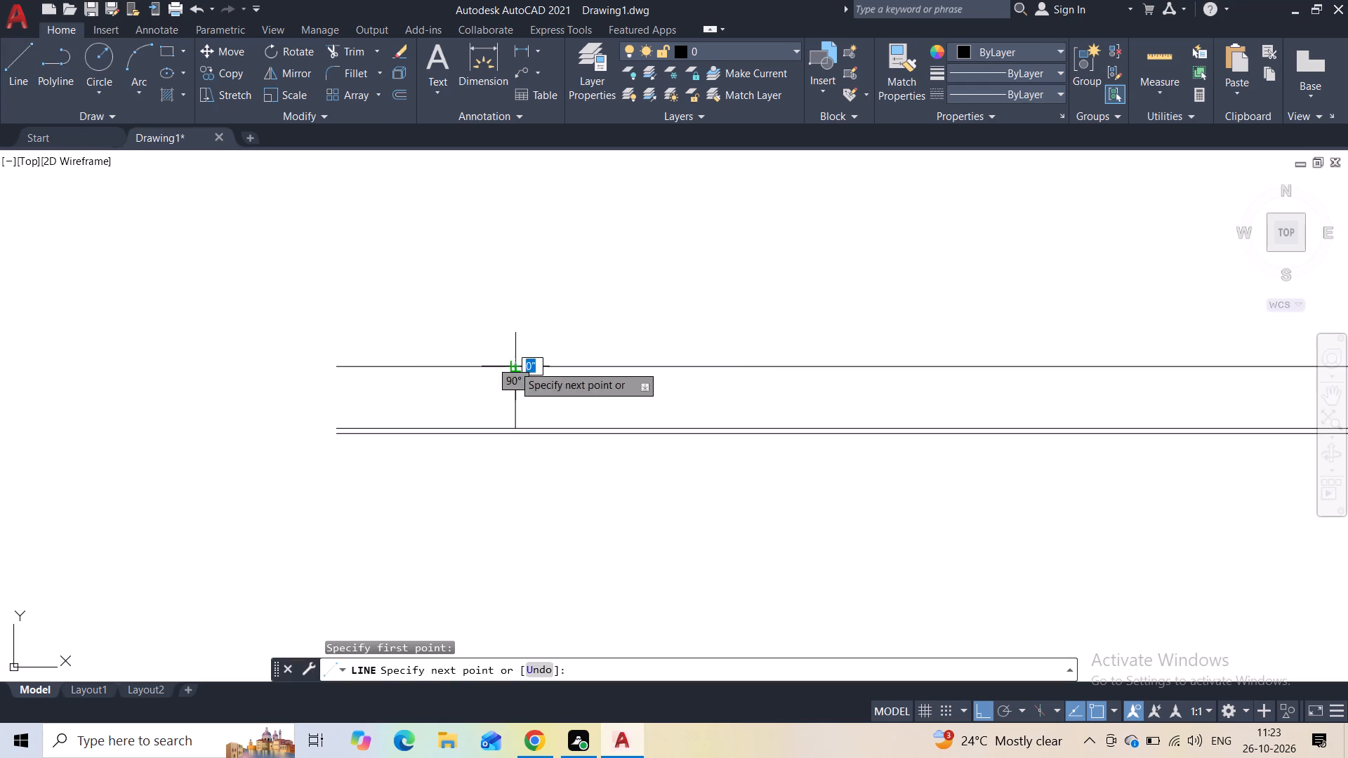
type("12'")
key("Return")
key("Escape")
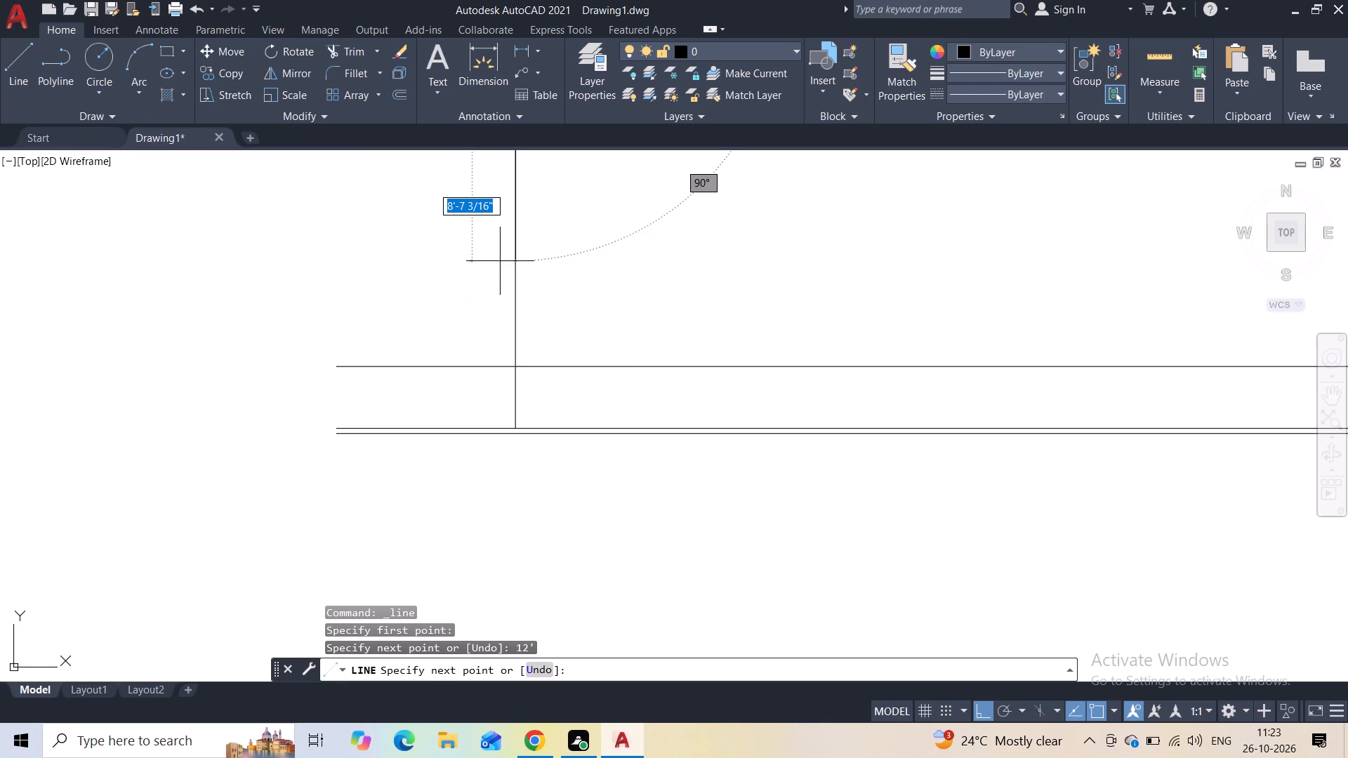
Draw a second 12' vertical line upward from the top horizontal line, a little left of the first one.
key("space")
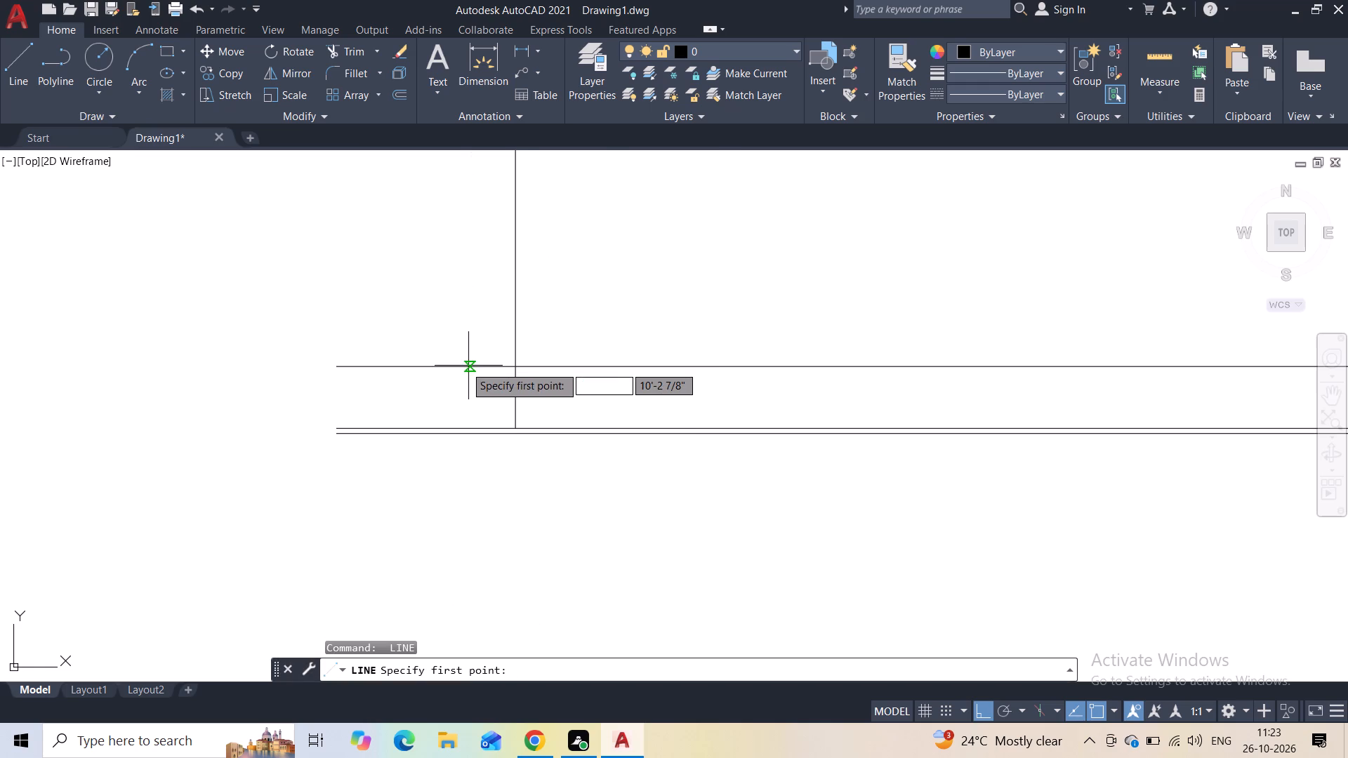
left_click(463, 366)
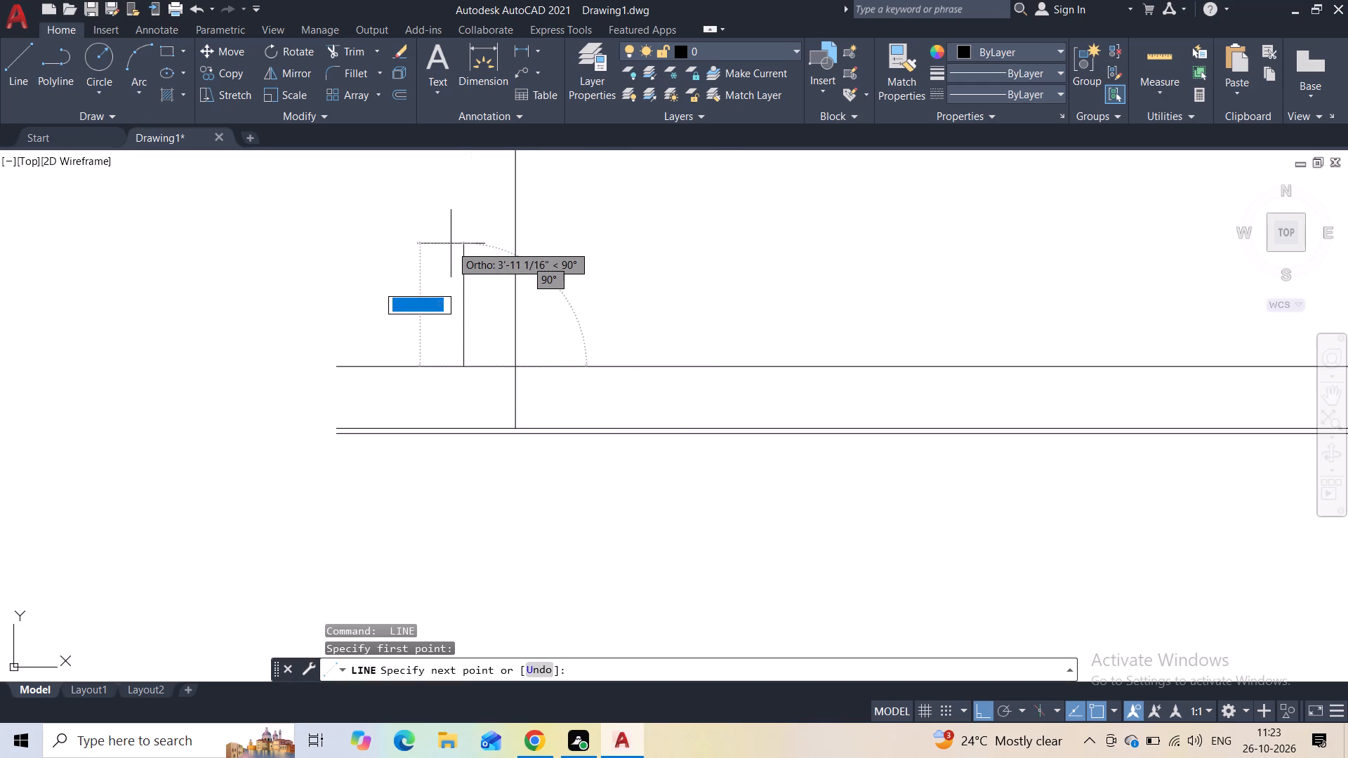
type("12'")
key("Return")
key("Escape")
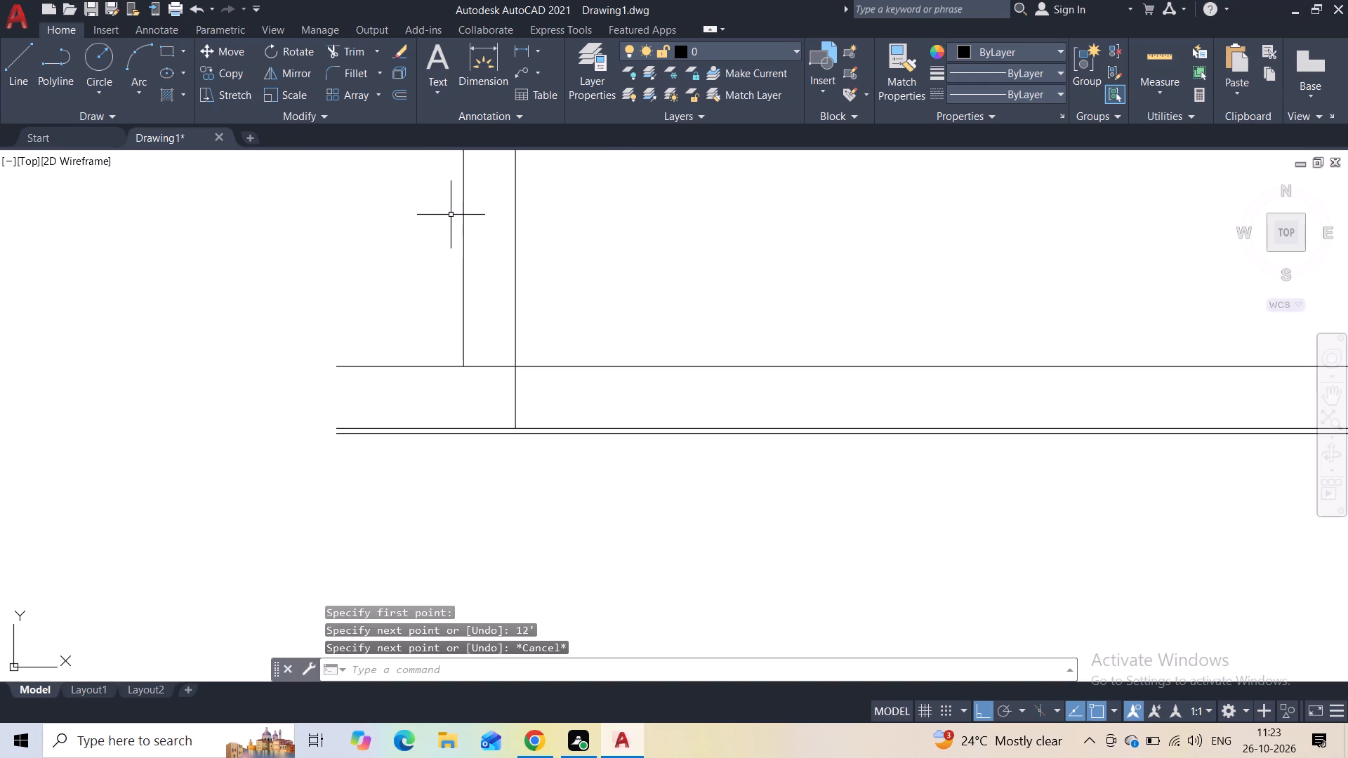
Move the left 12' vertical line about 5 5/8" to the left along the top horizontal line.
scroll(528, 317, "down", 3)
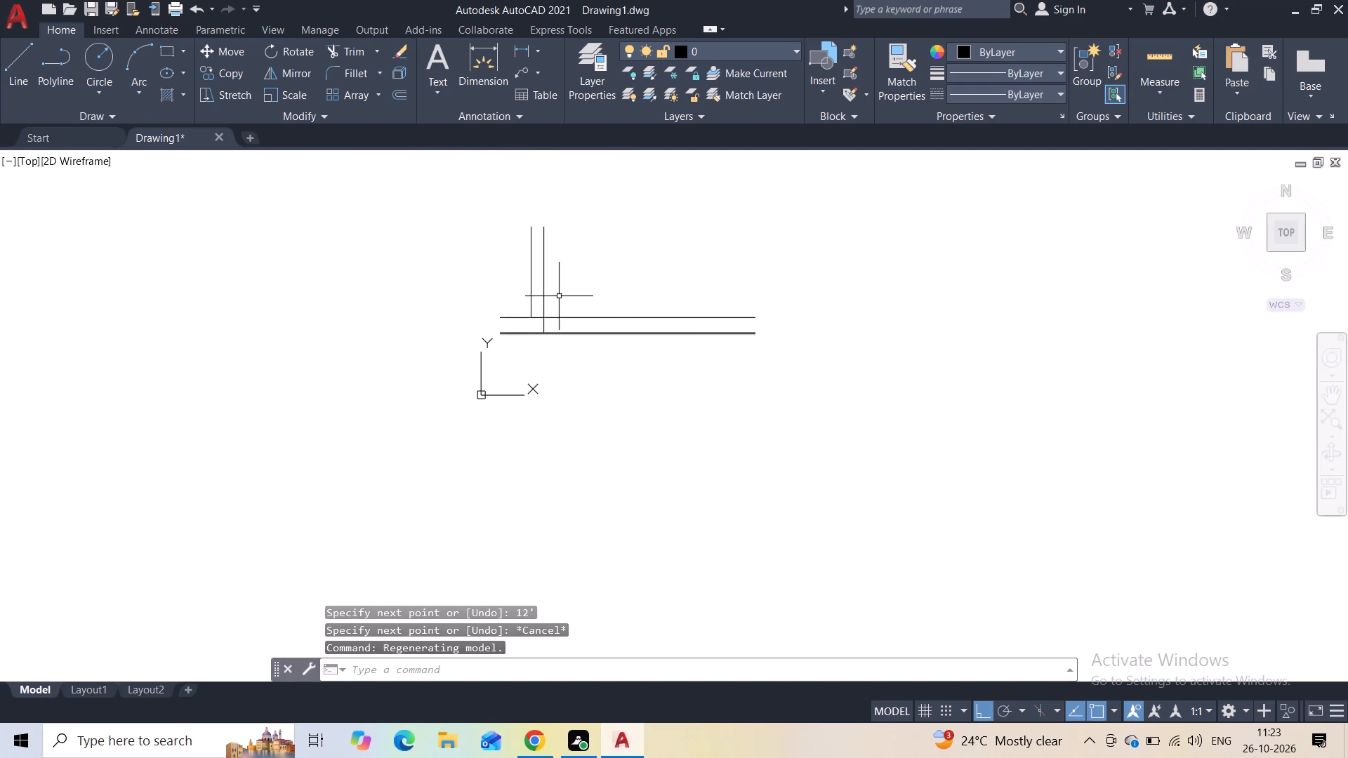
middle_click_drag(620, 279, 531, 319)
scroll(460, 324, "up", 3)
left_click(394, 316)
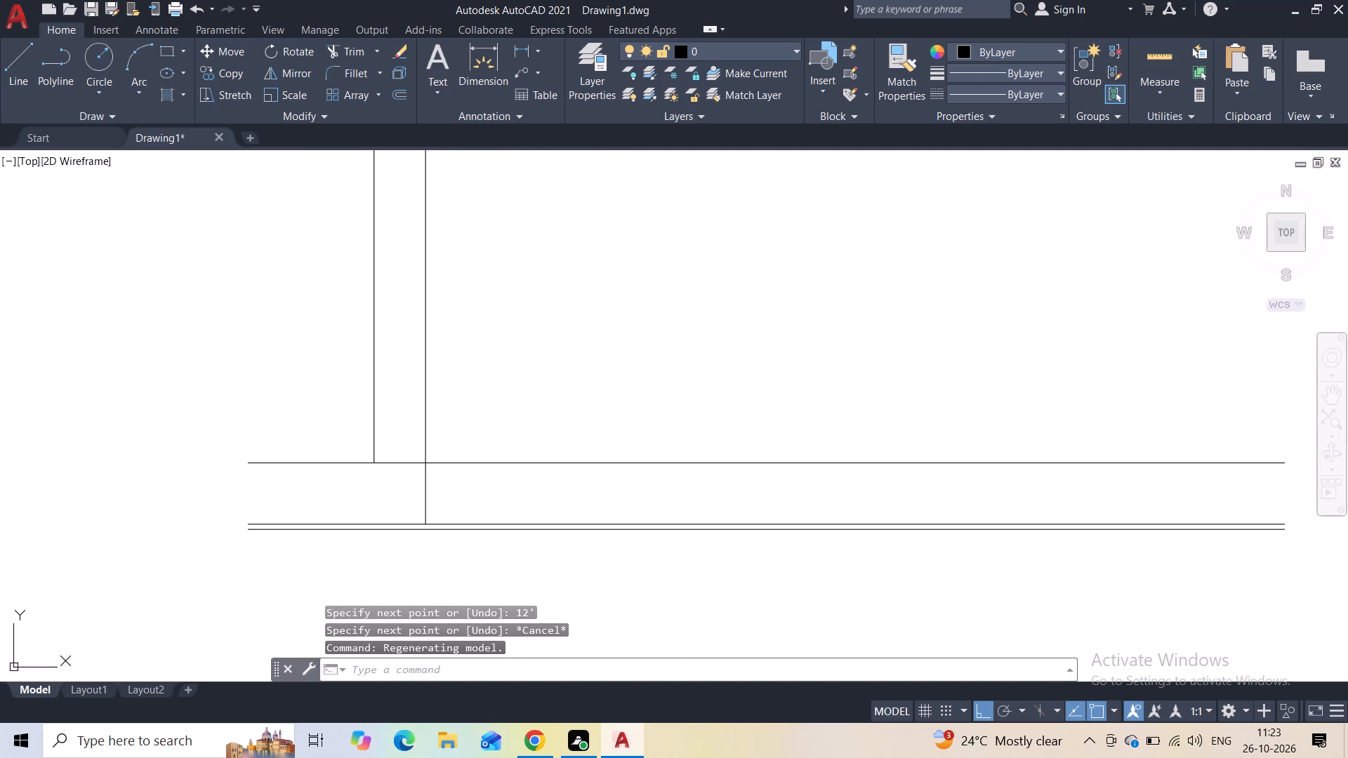
left_click(355, 331)
left_click(227, 58)
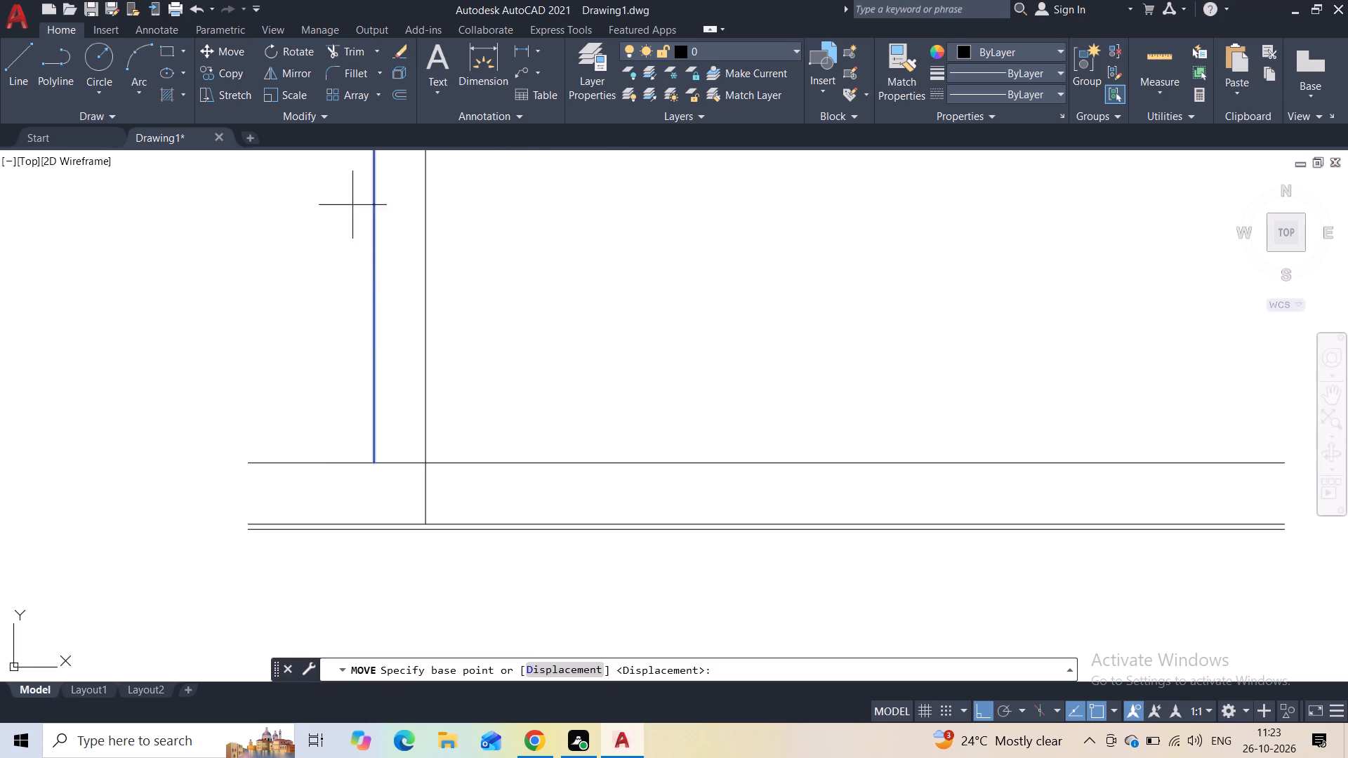
left_click(378, 466)
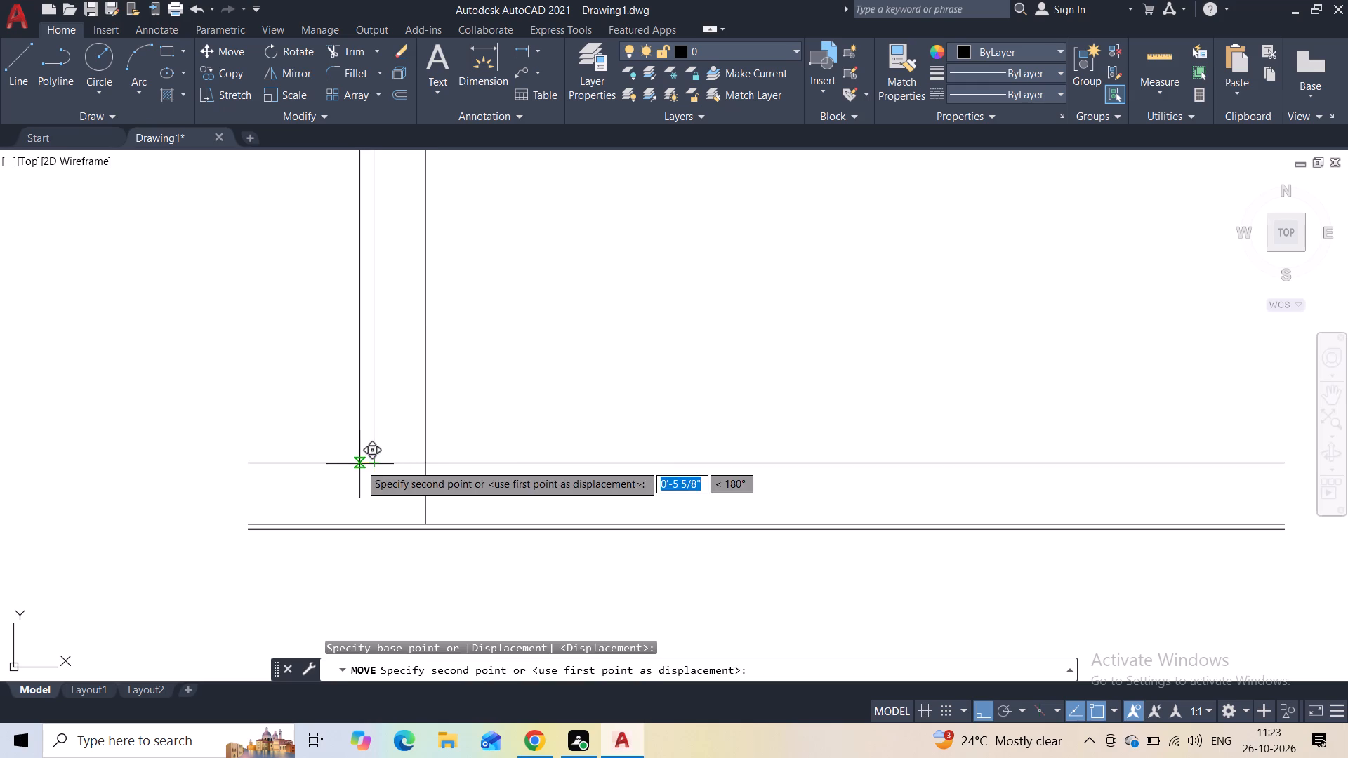
left_click(359, 464)
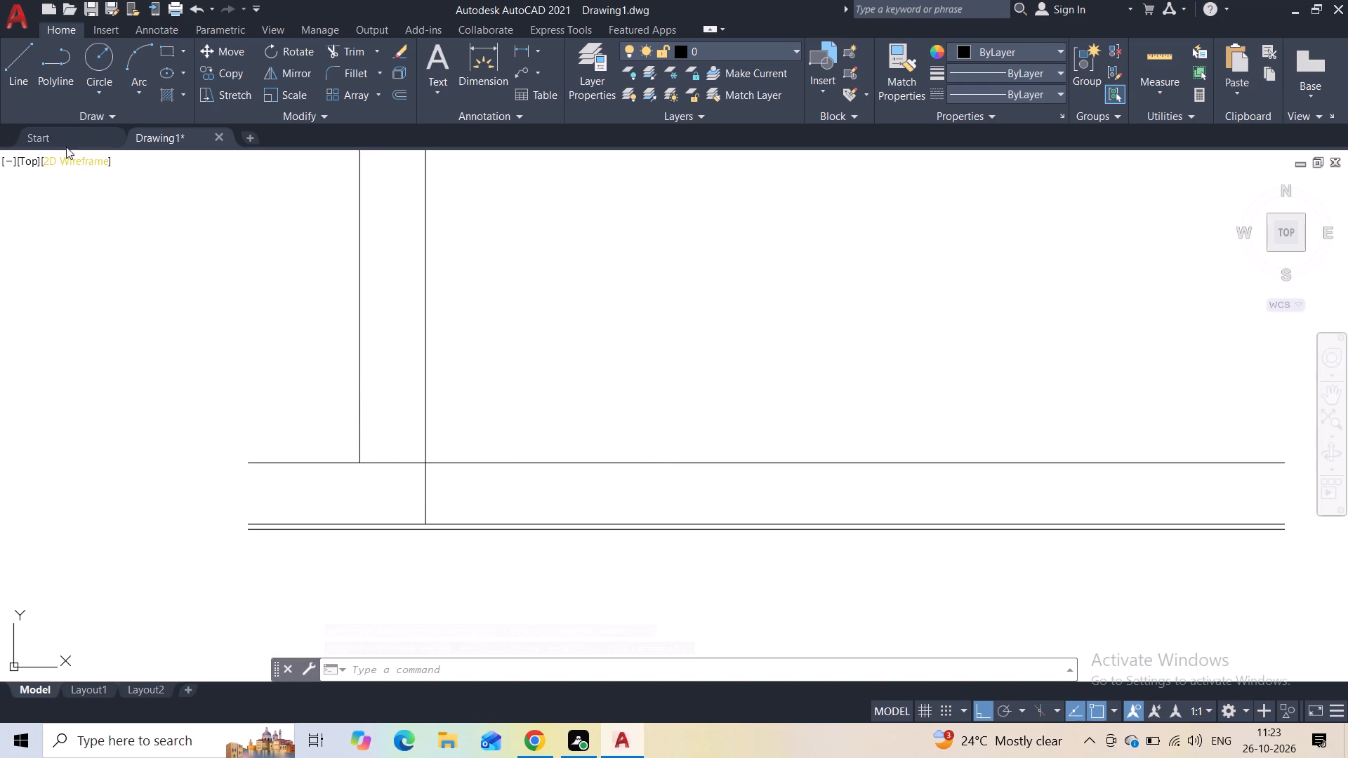
With Ortho off, draw a sloped line about 3'-8" long from the left vertical's base down to just below the top horizontal's left end.
left_click(25, 84)
middle_click_drag(312, 430, 331, 331)
scroll(341, 342, "up", 1)
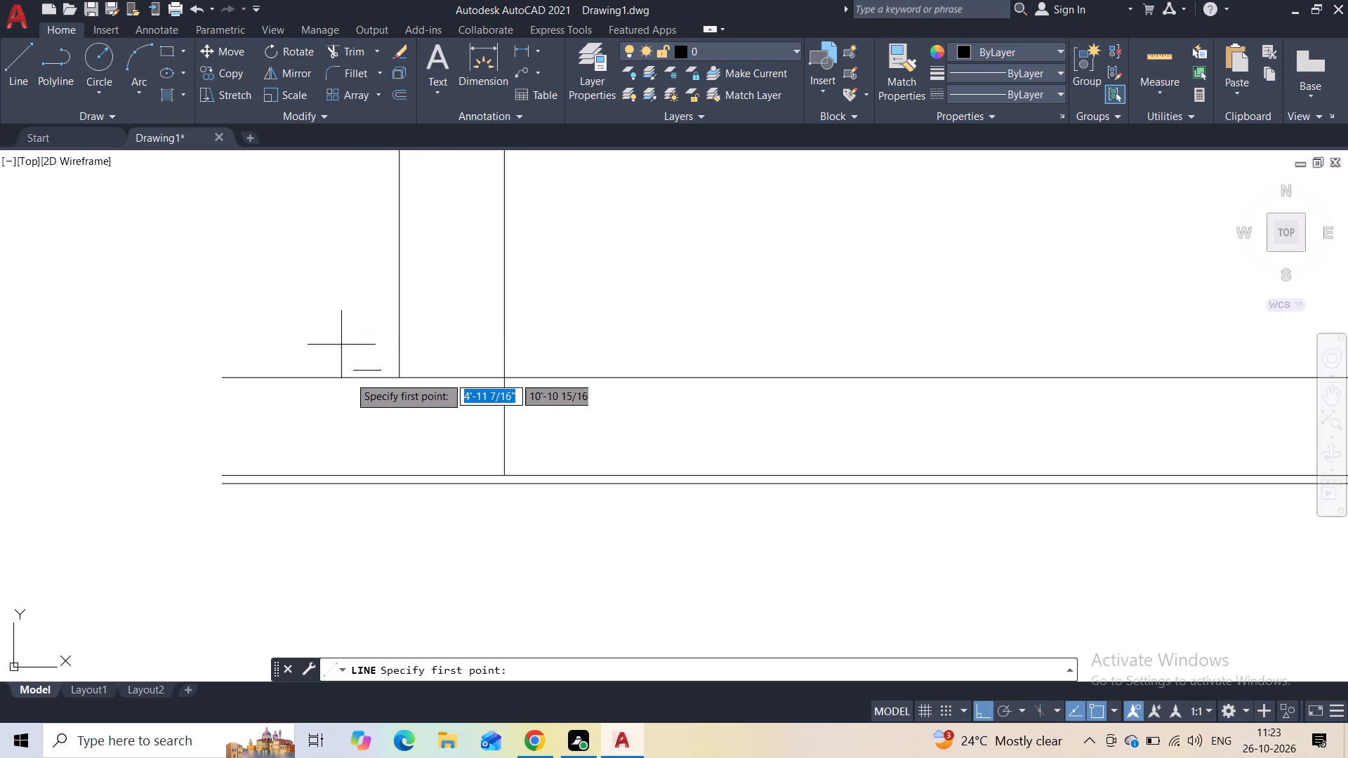
left_click(401, 378)
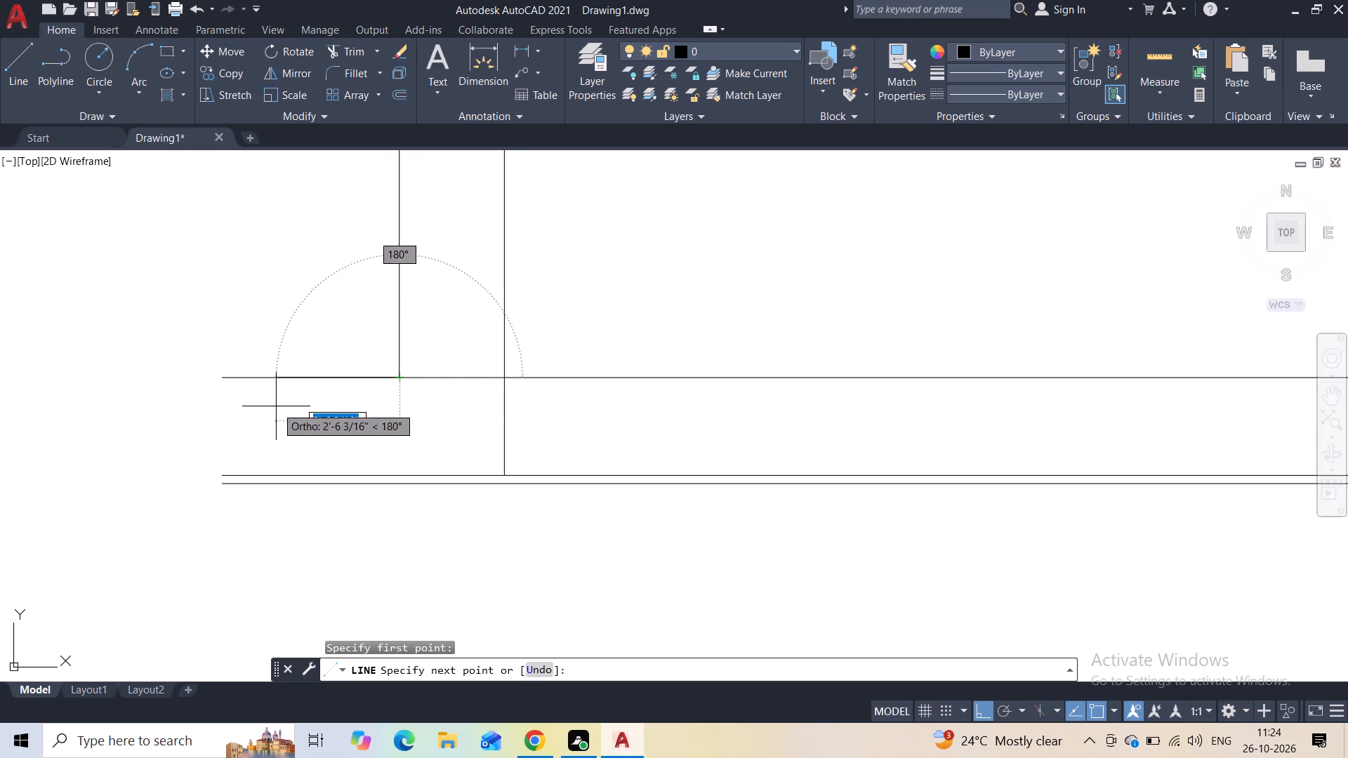
key("F8")
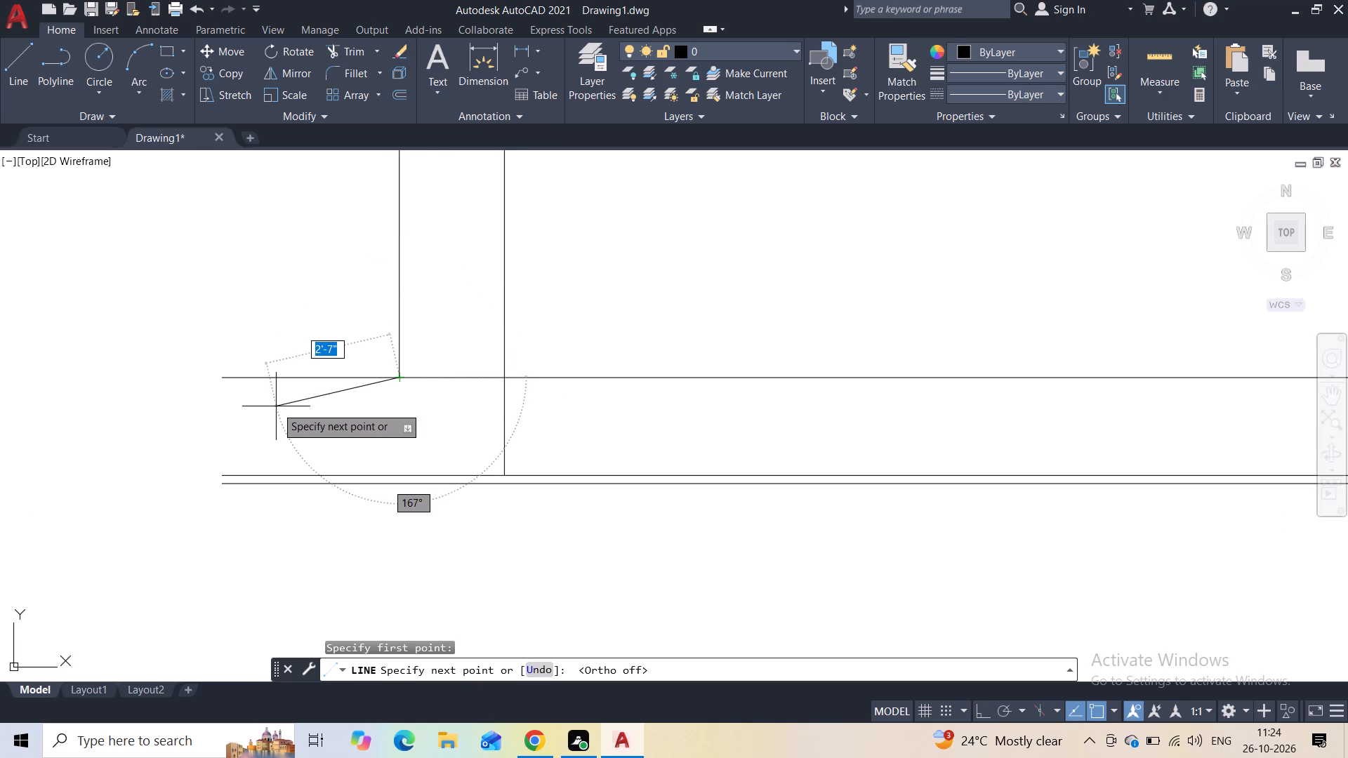
left_click(220, 404)
key("Escape")
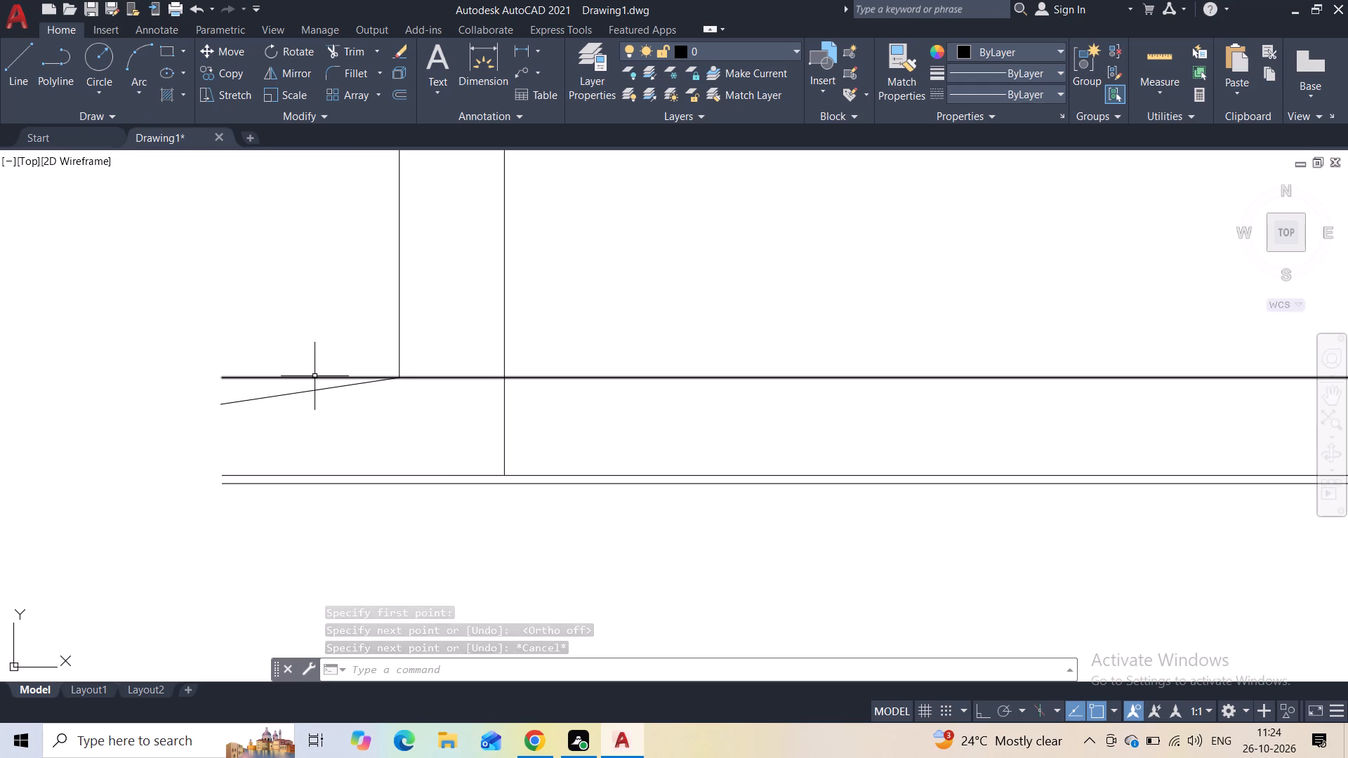
With Ortho on, draw a vertical line up from the sloped line's left end and a horizontal line across to the left 12' vertical.
left_click(24, 72)
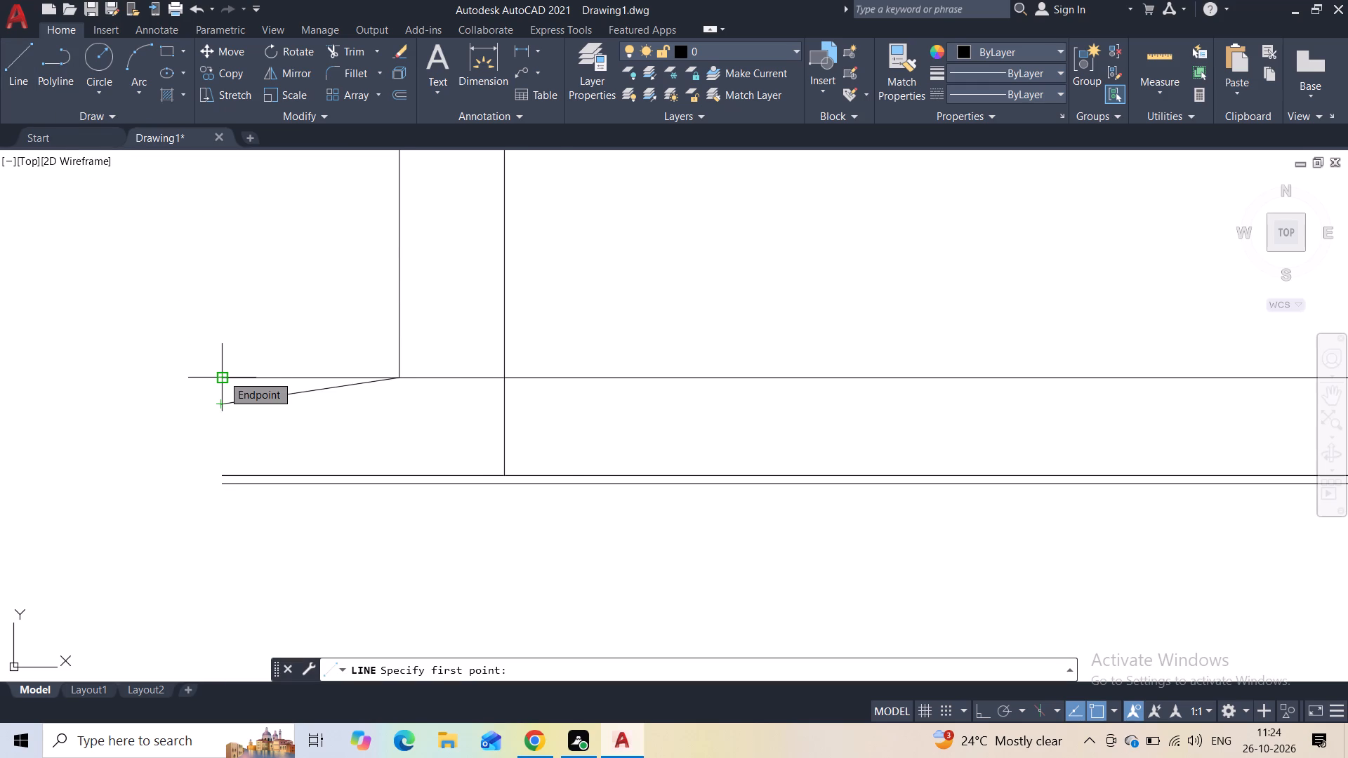
scroll(223, 374, "up", 2)
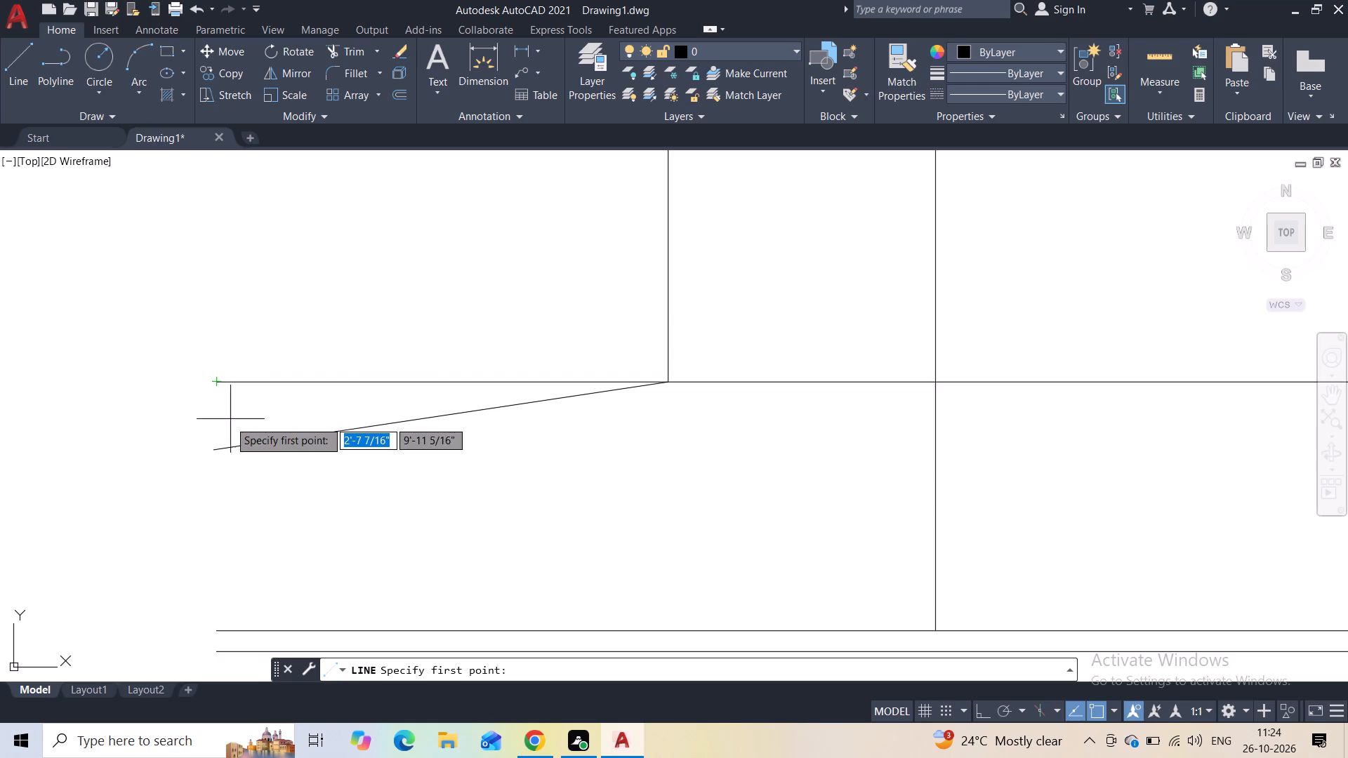
left_click(220, 452)
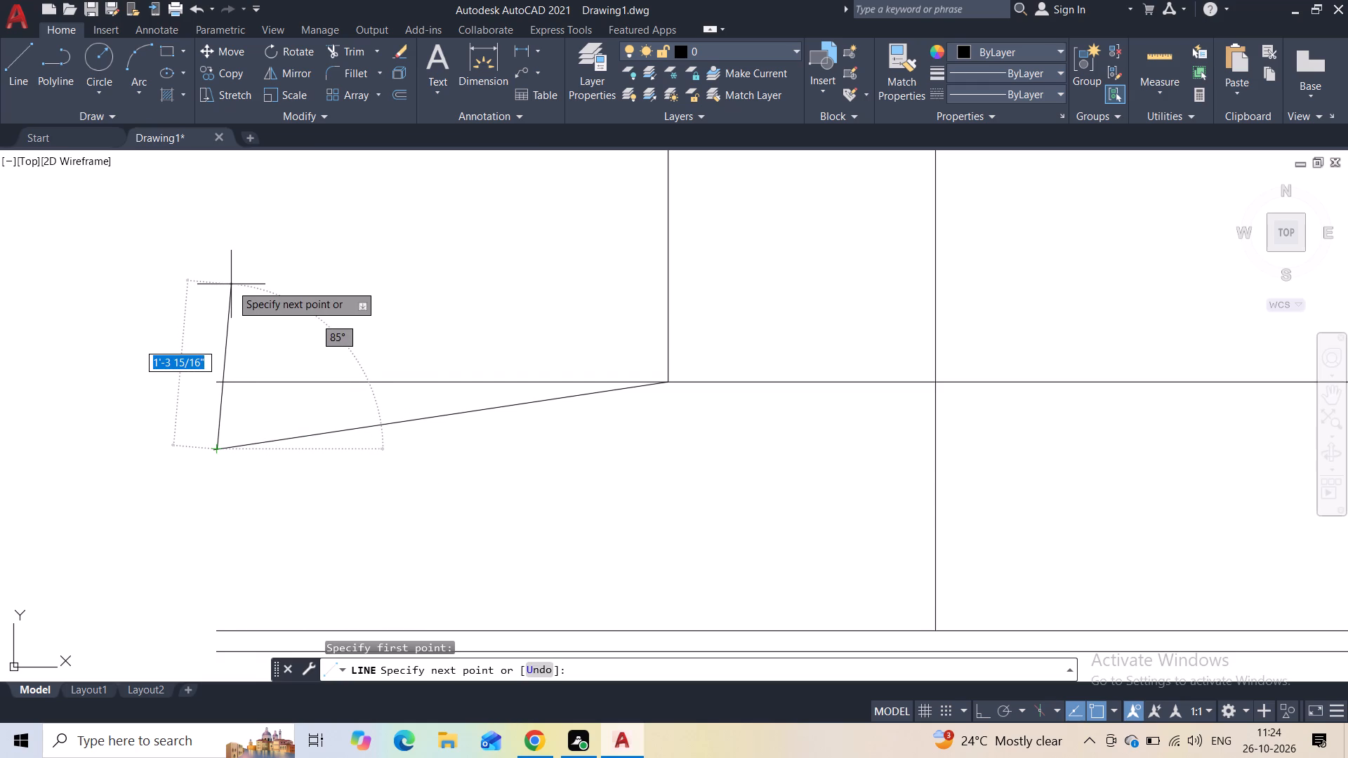
key("ctrl+super+p")
key("Escape")
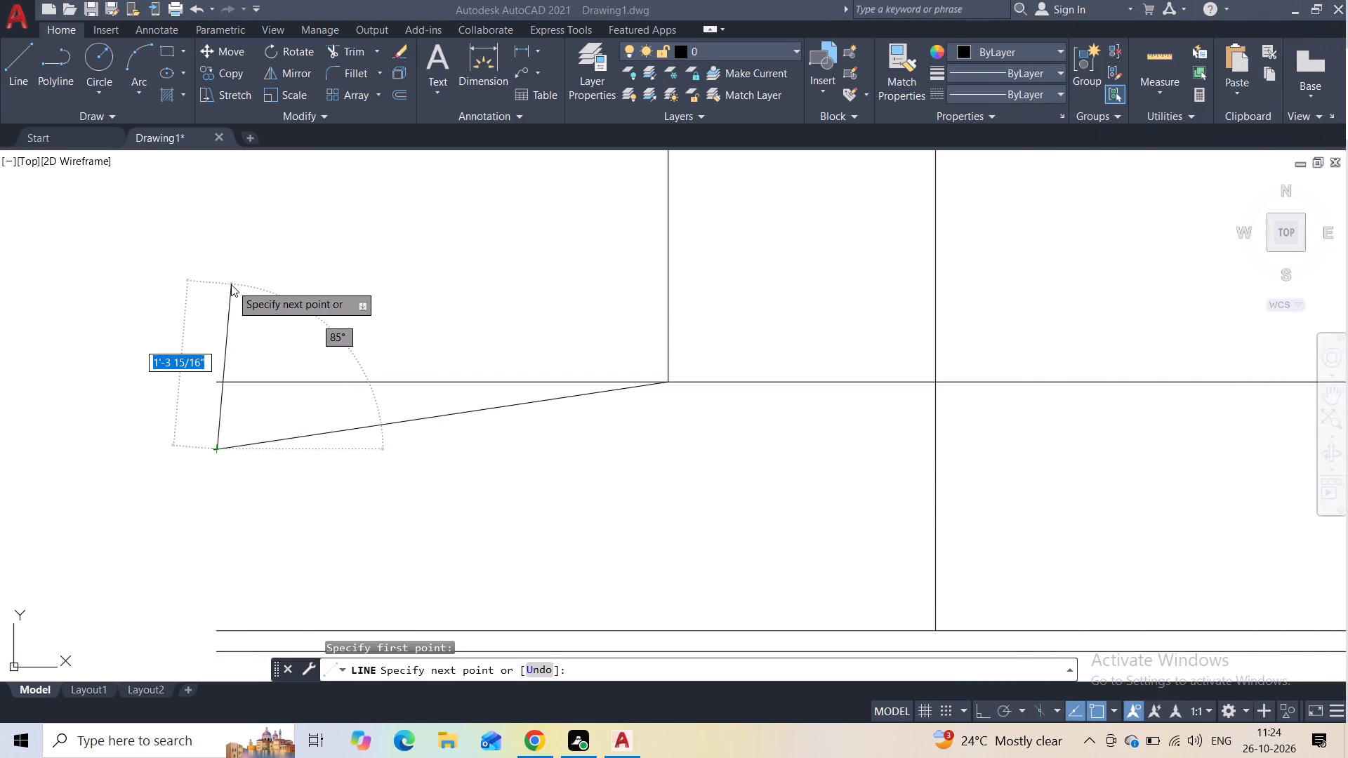
left_click(233, 281)
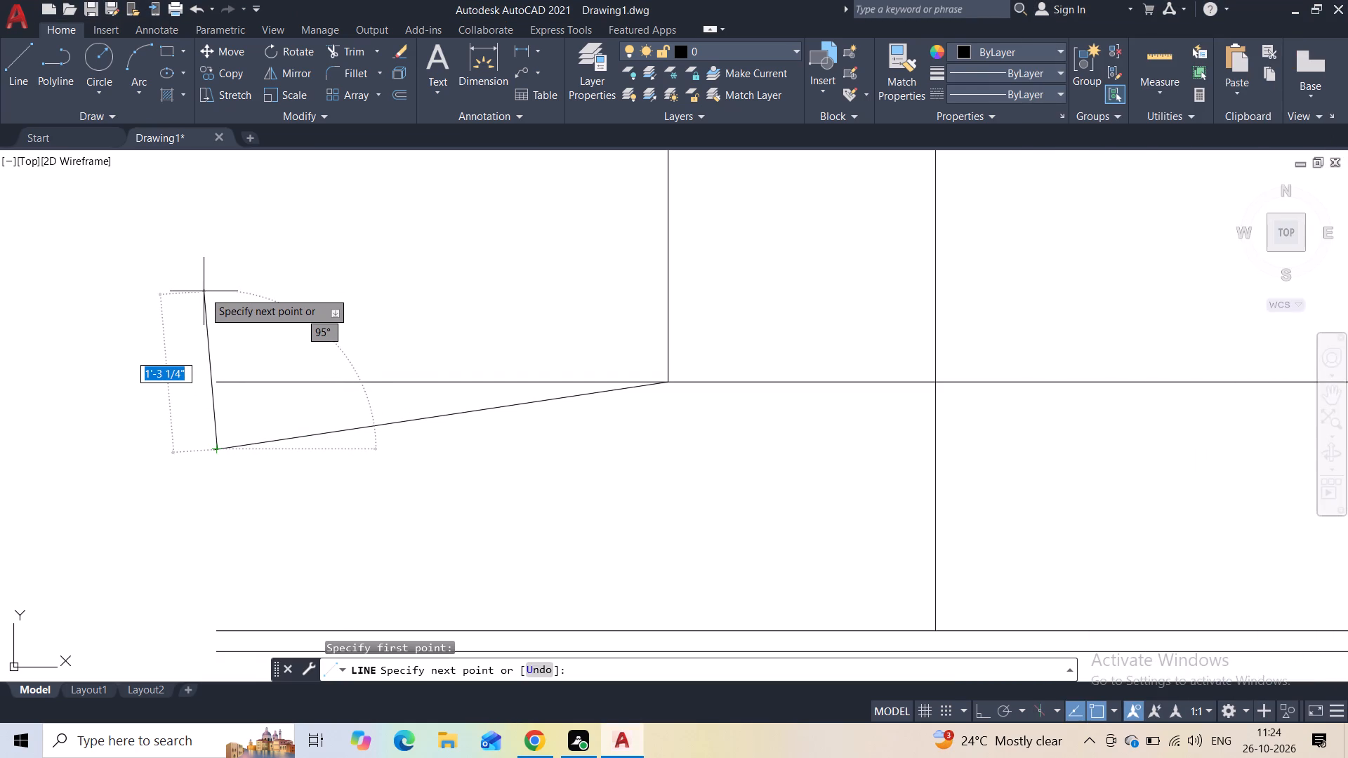
key("F8")
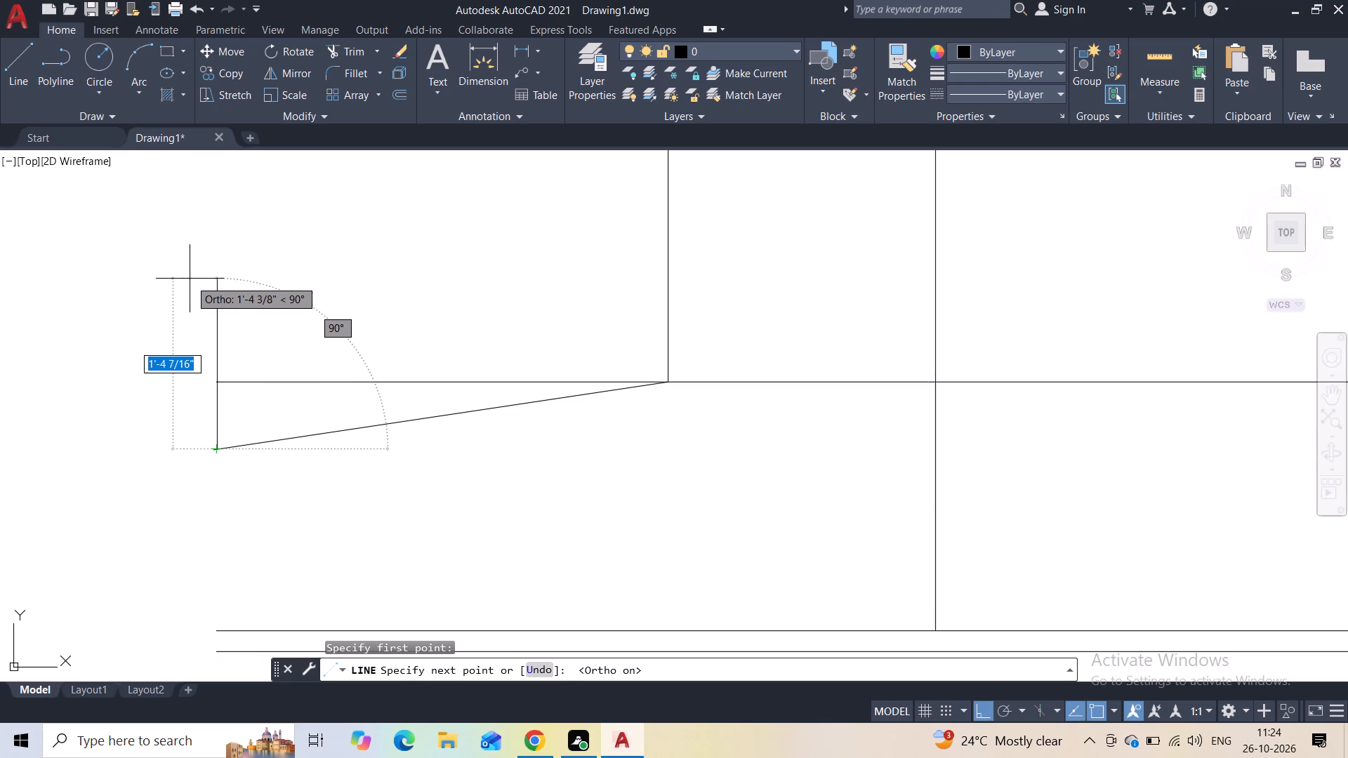
scroll(190, 279, "down", 1)
middle_click_drag(194, 216, 171, 369)
scroll(168, 350, "down", 1)
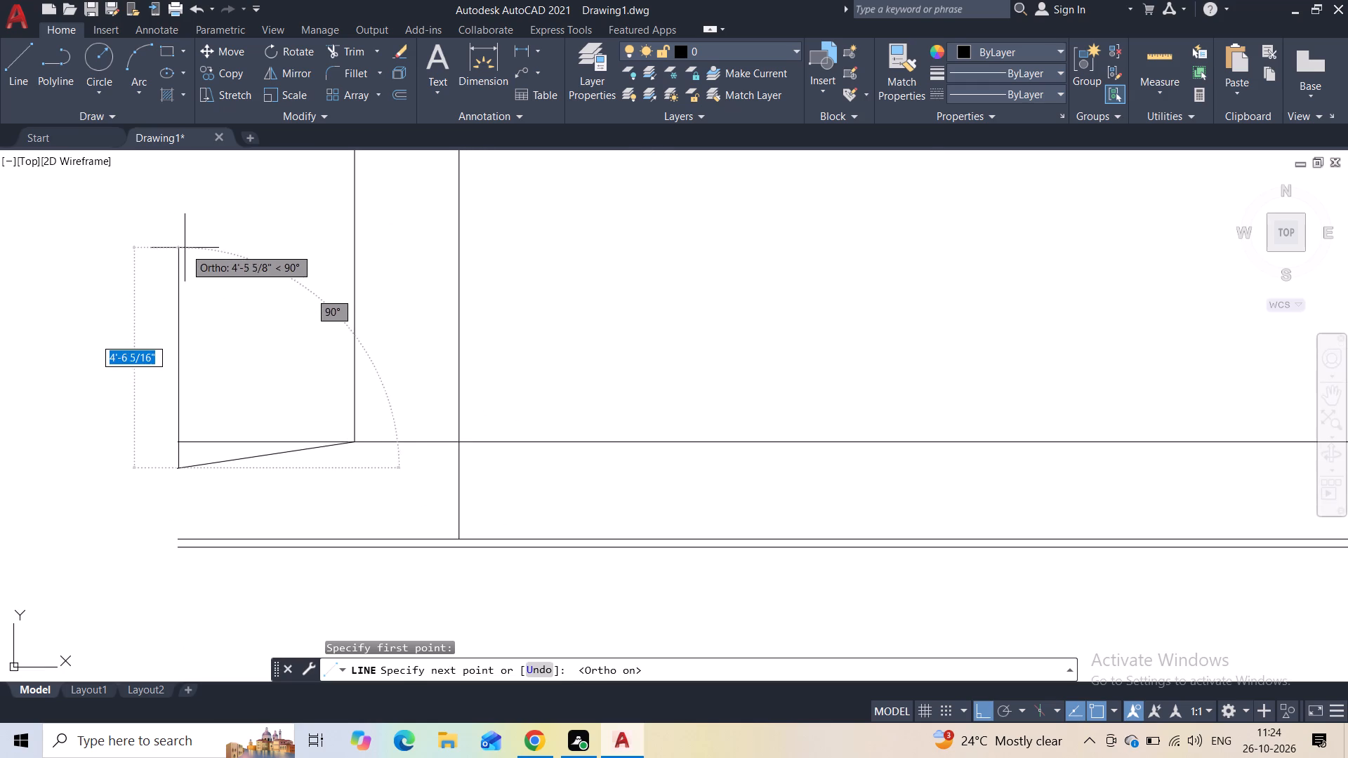
left_click(187, 215)
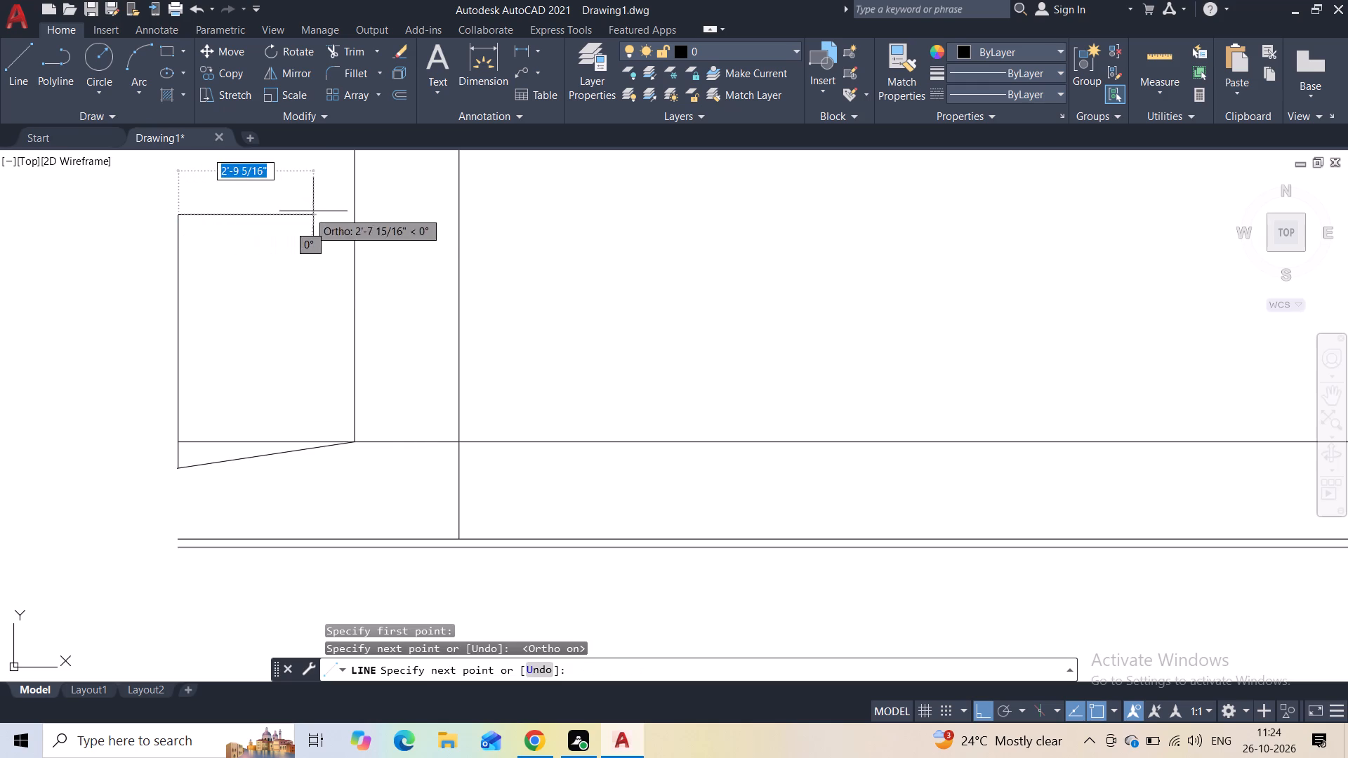
left_click(349, 216)
key("Escape")
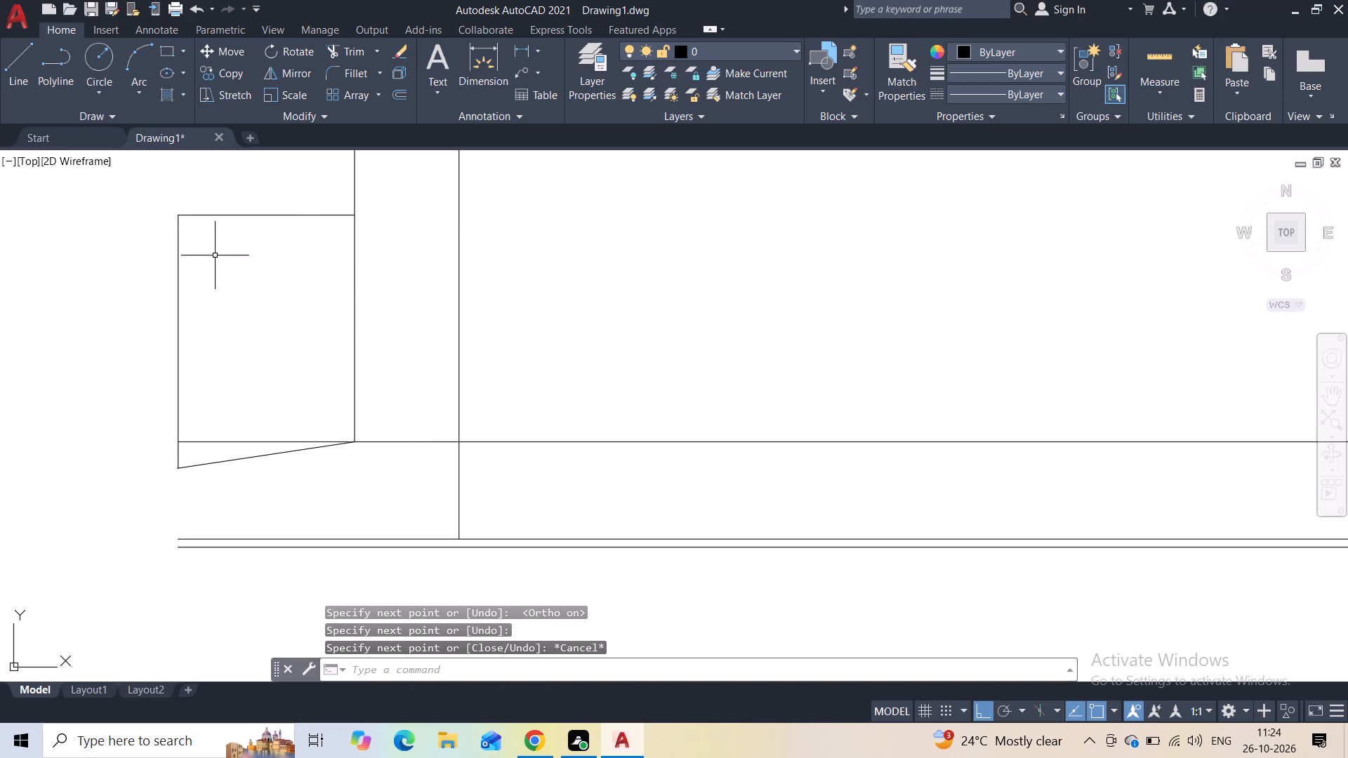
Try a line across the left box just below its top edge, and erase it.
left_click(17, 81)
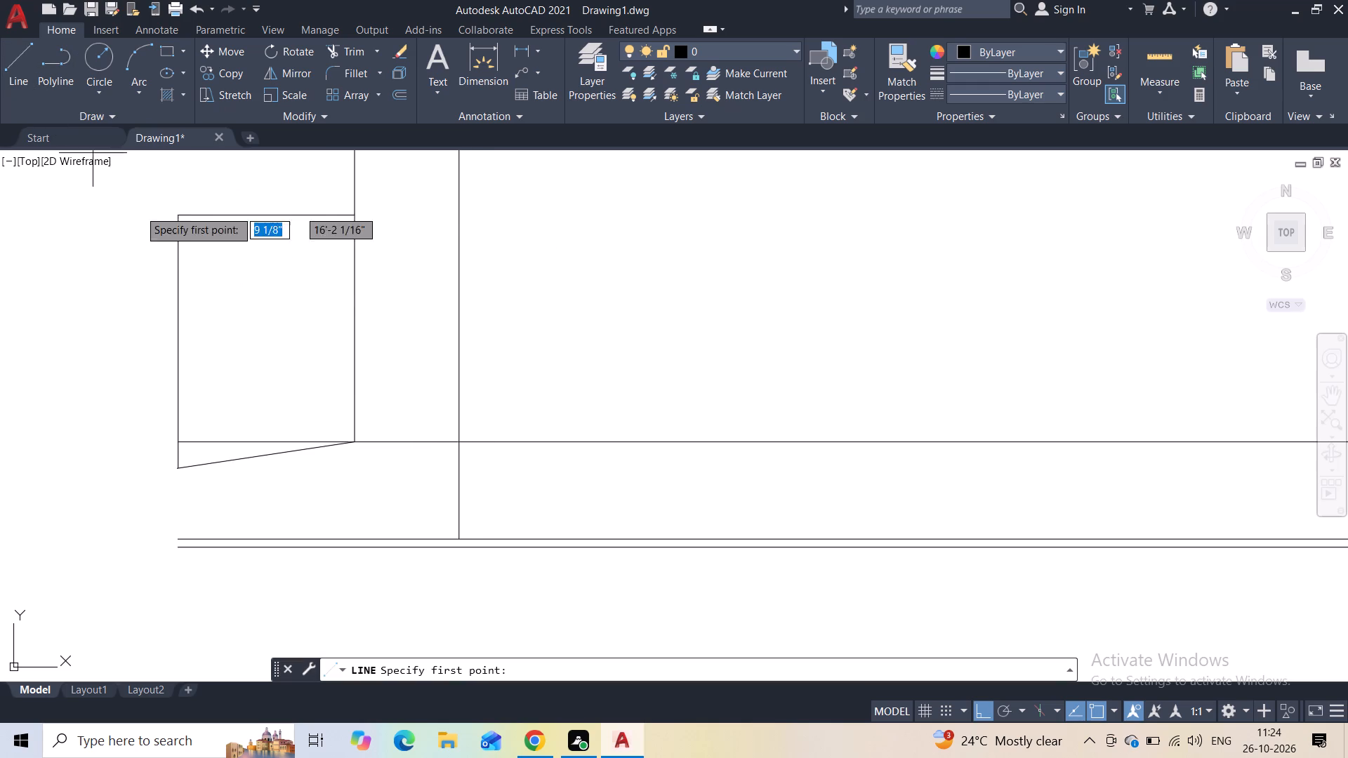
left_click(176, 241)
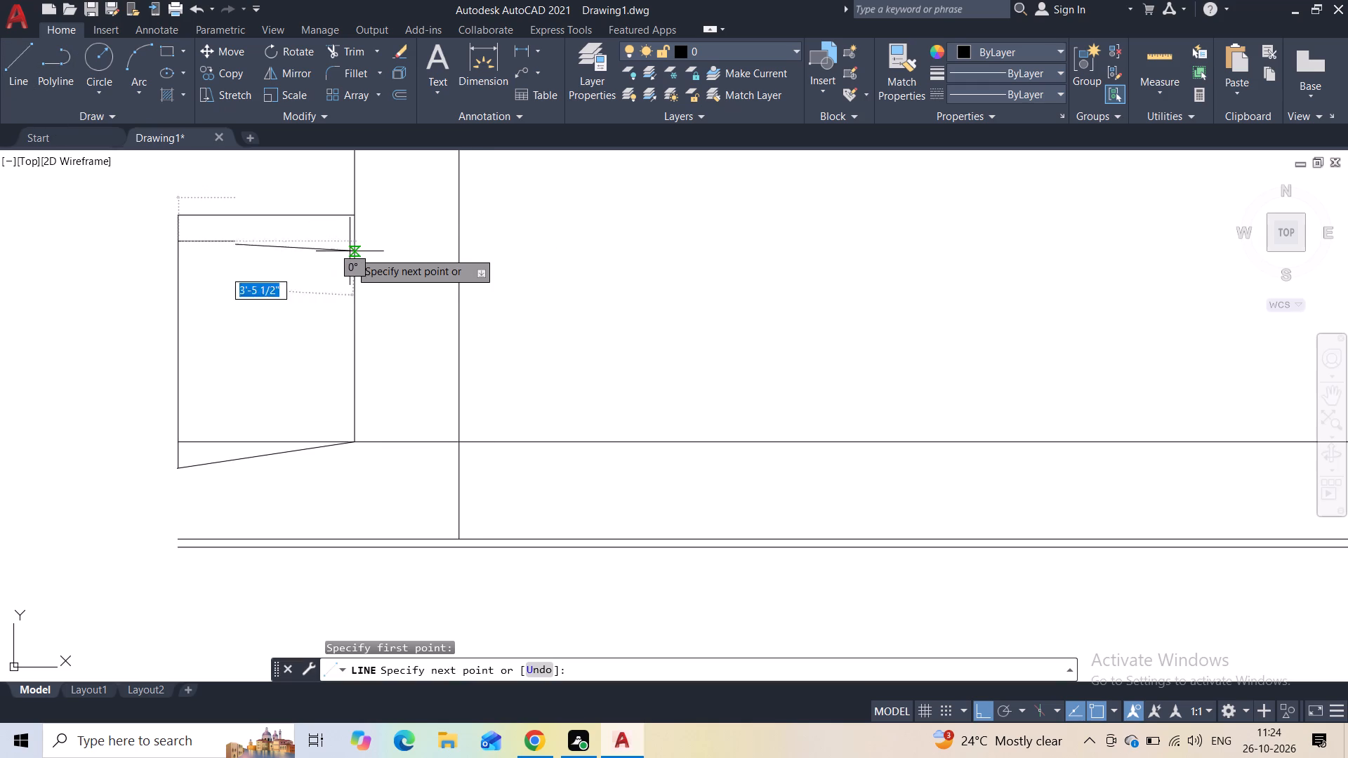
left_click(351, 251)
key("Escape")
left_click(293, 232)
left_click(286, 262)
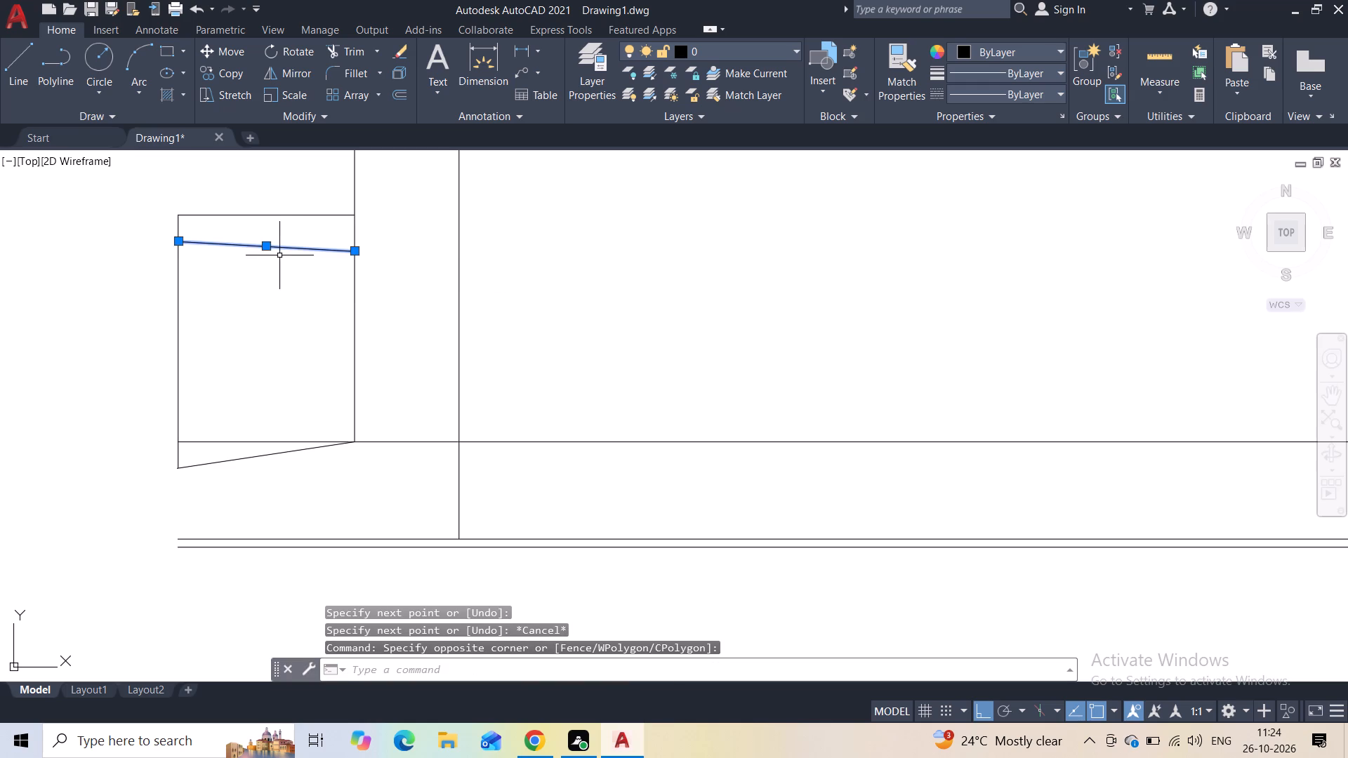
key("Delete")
Draw a horizontal line across the full width of the left box, a short distance below its top edge.
left_click(31, 86)
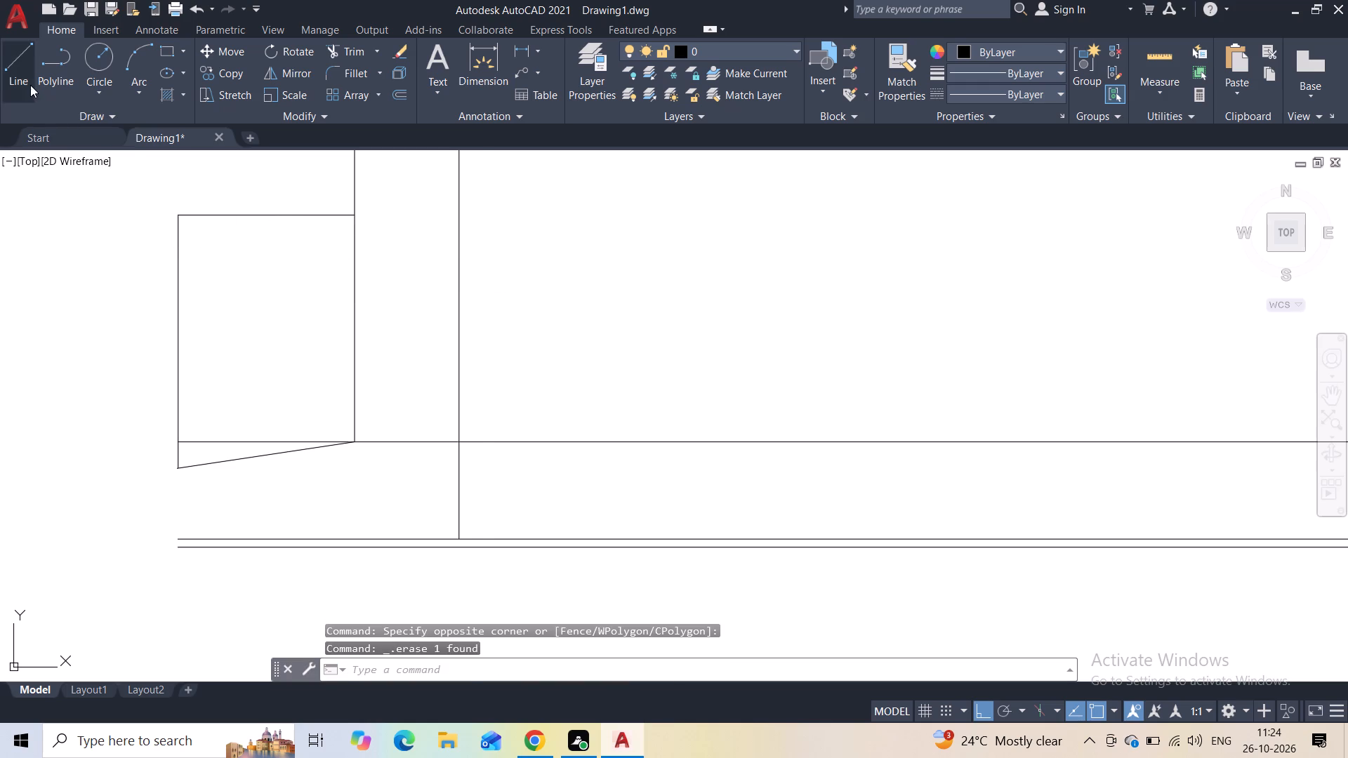
left_click(178, 253)
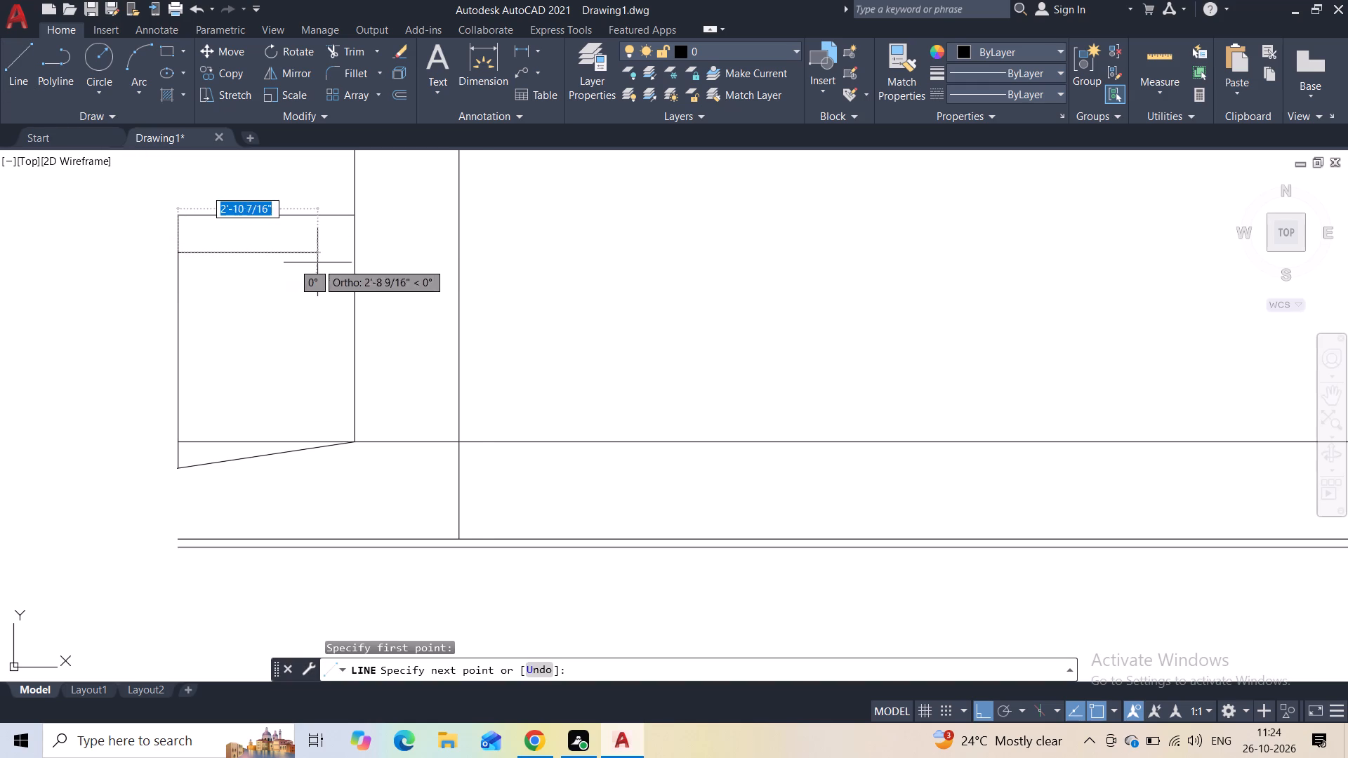
left_click(356, 258)
key("Escape")
Copy that horizontal line straight down the left box eight times, roughly 3 1/2" to 7" apart, ending just above the top horizontal line.
left_click(272, 251)
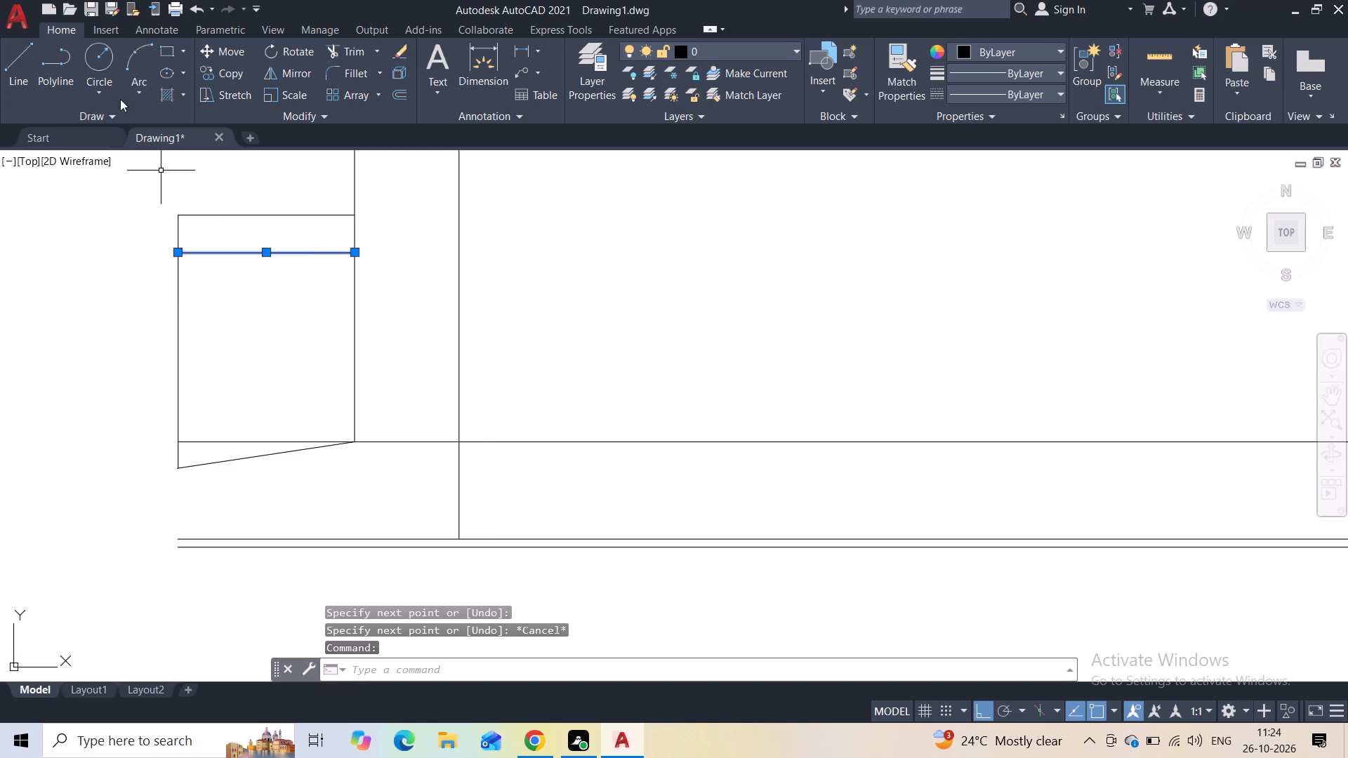
left_click(224, 81)
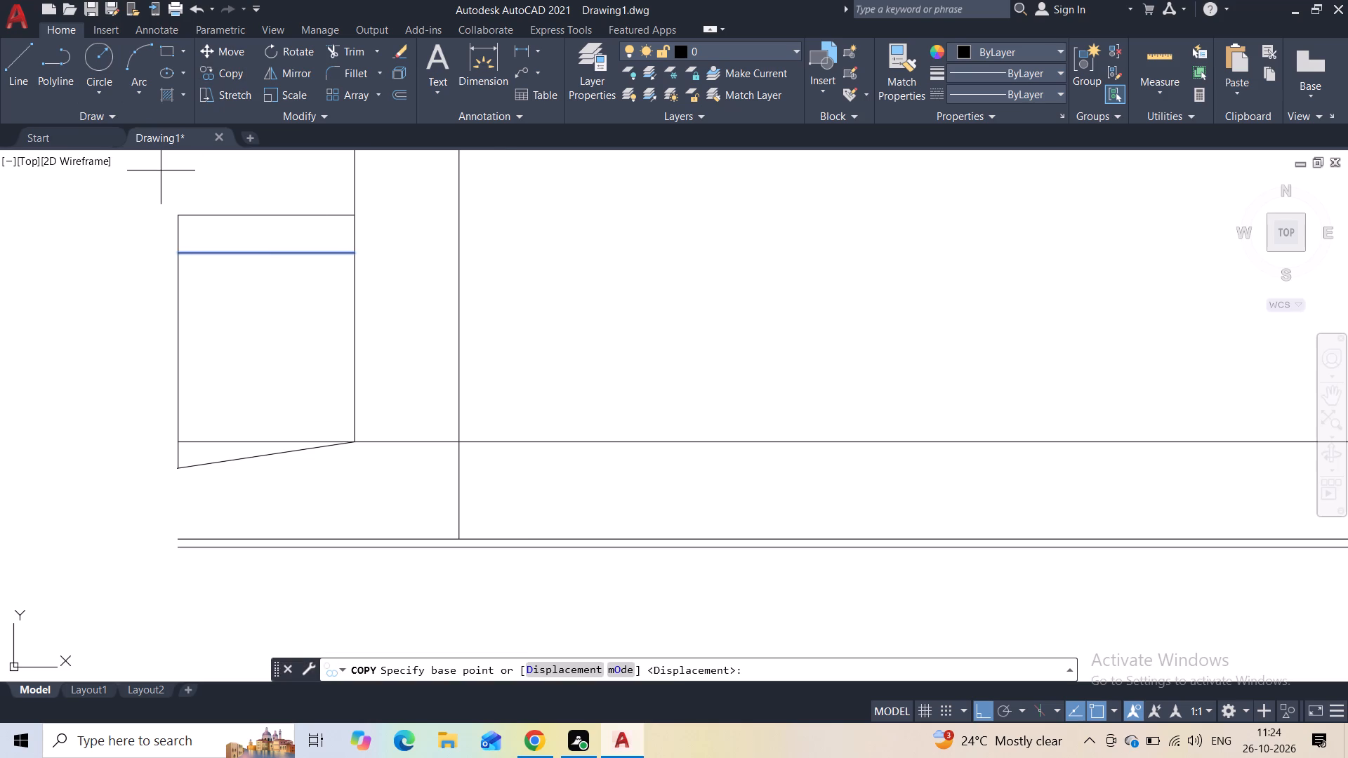
left_click(180, 253)
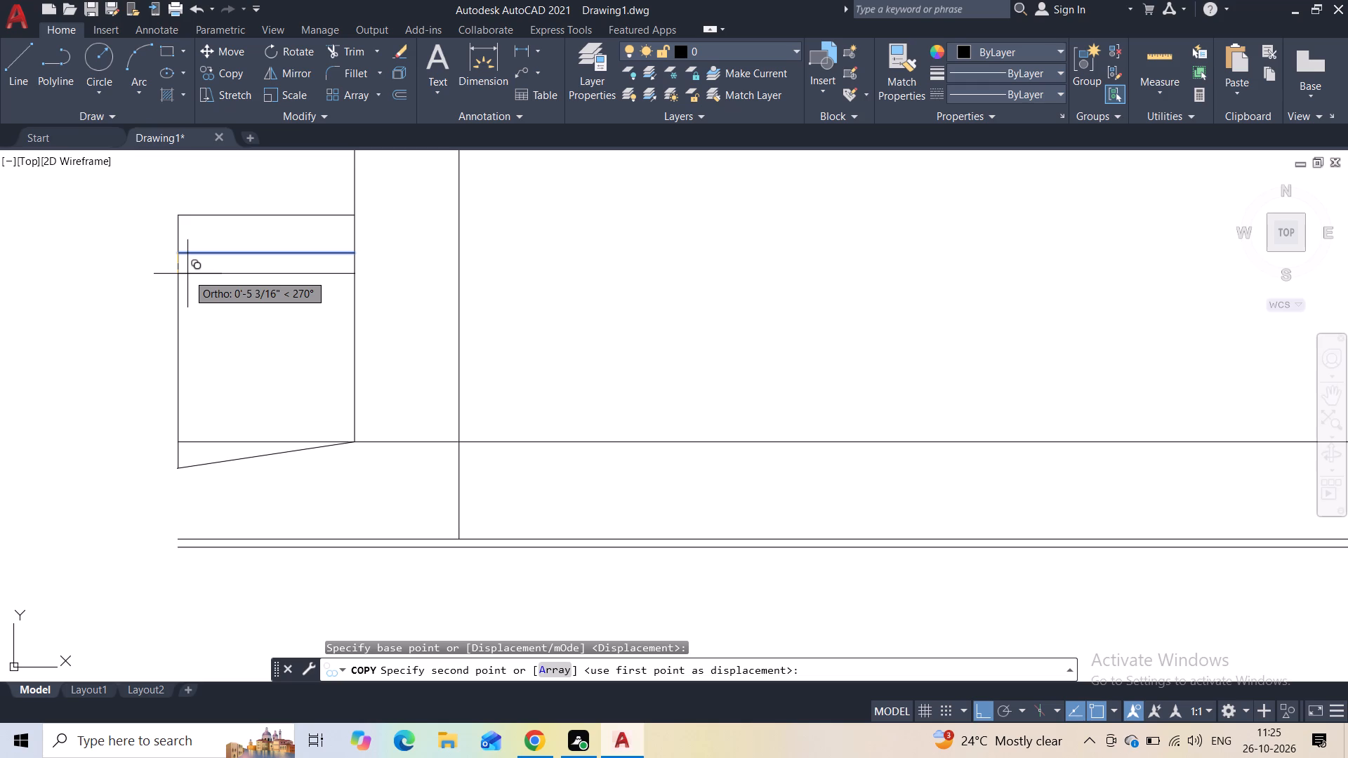
left_click(187, 274)
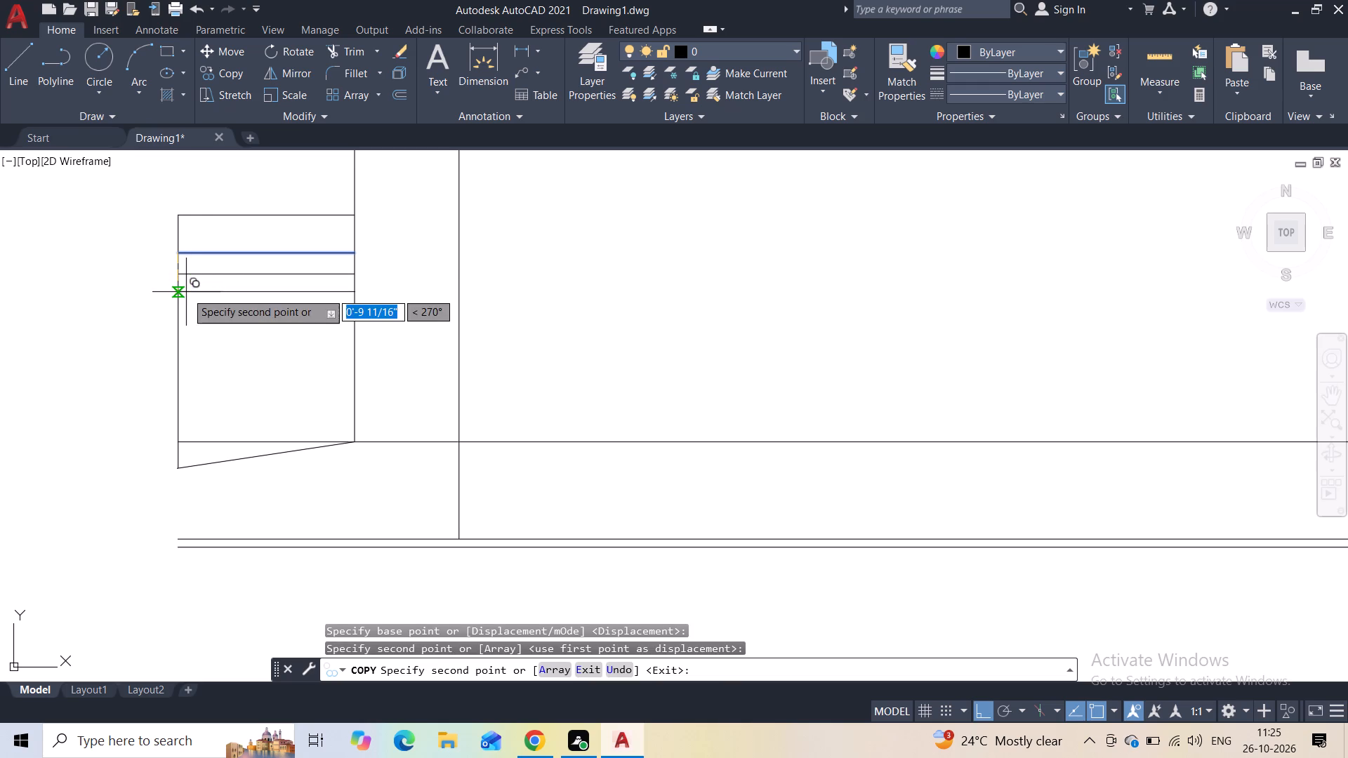
left_click(186, 292)
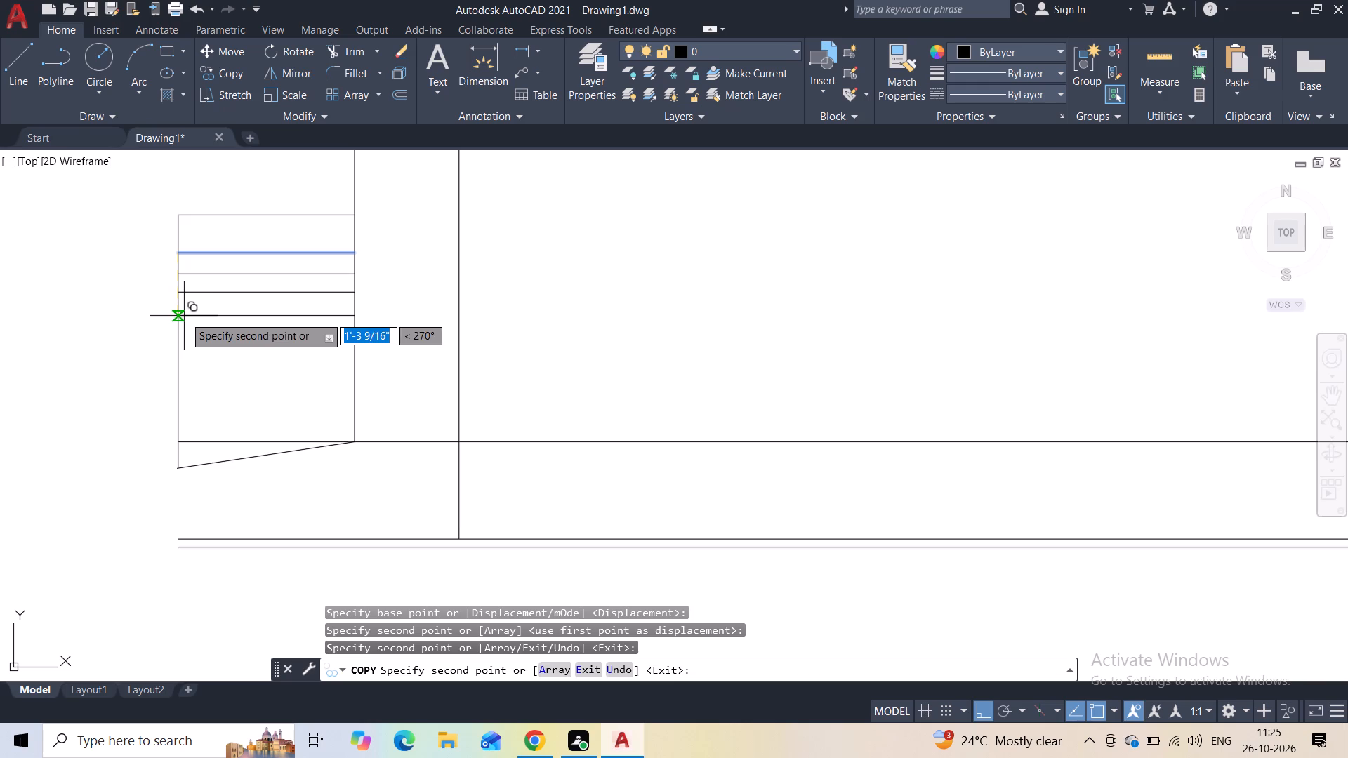
left_click(185, 314)
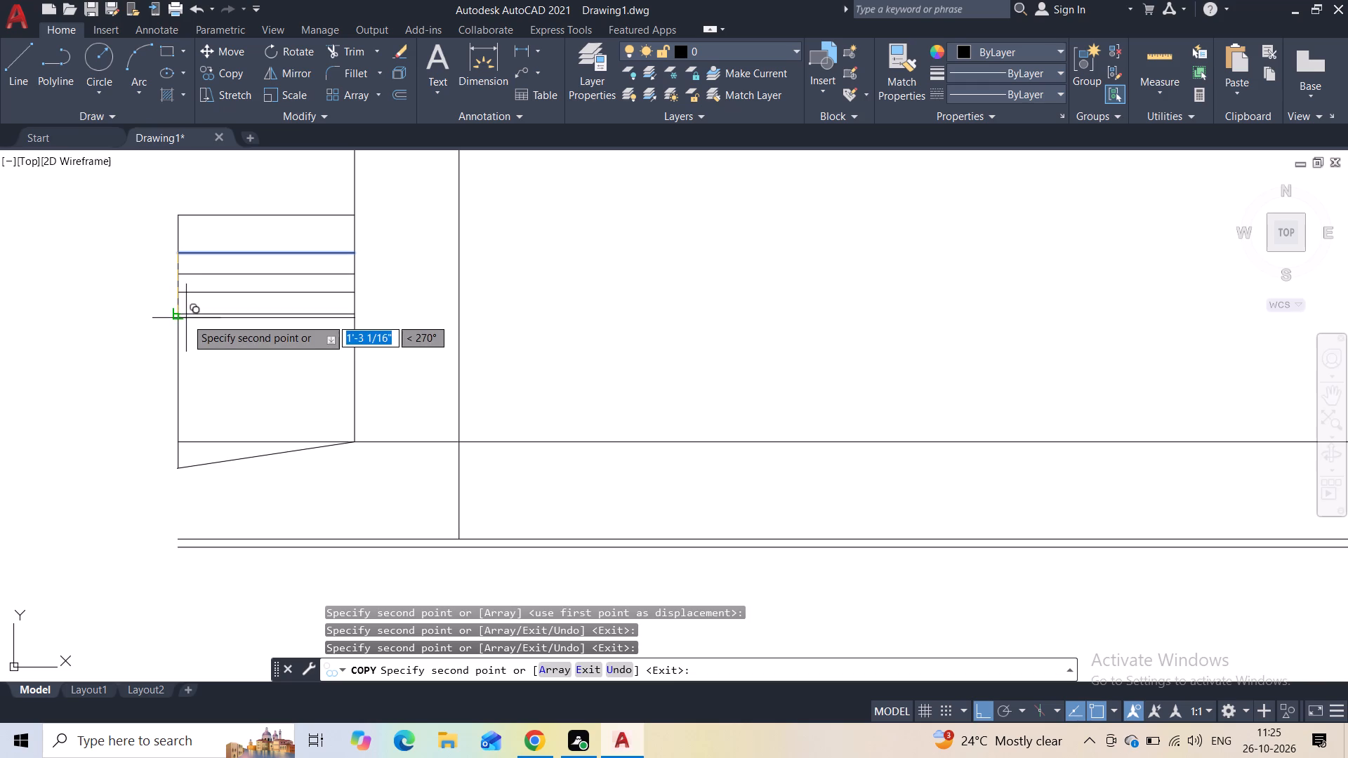
scroll(187, 319, "up", 2)
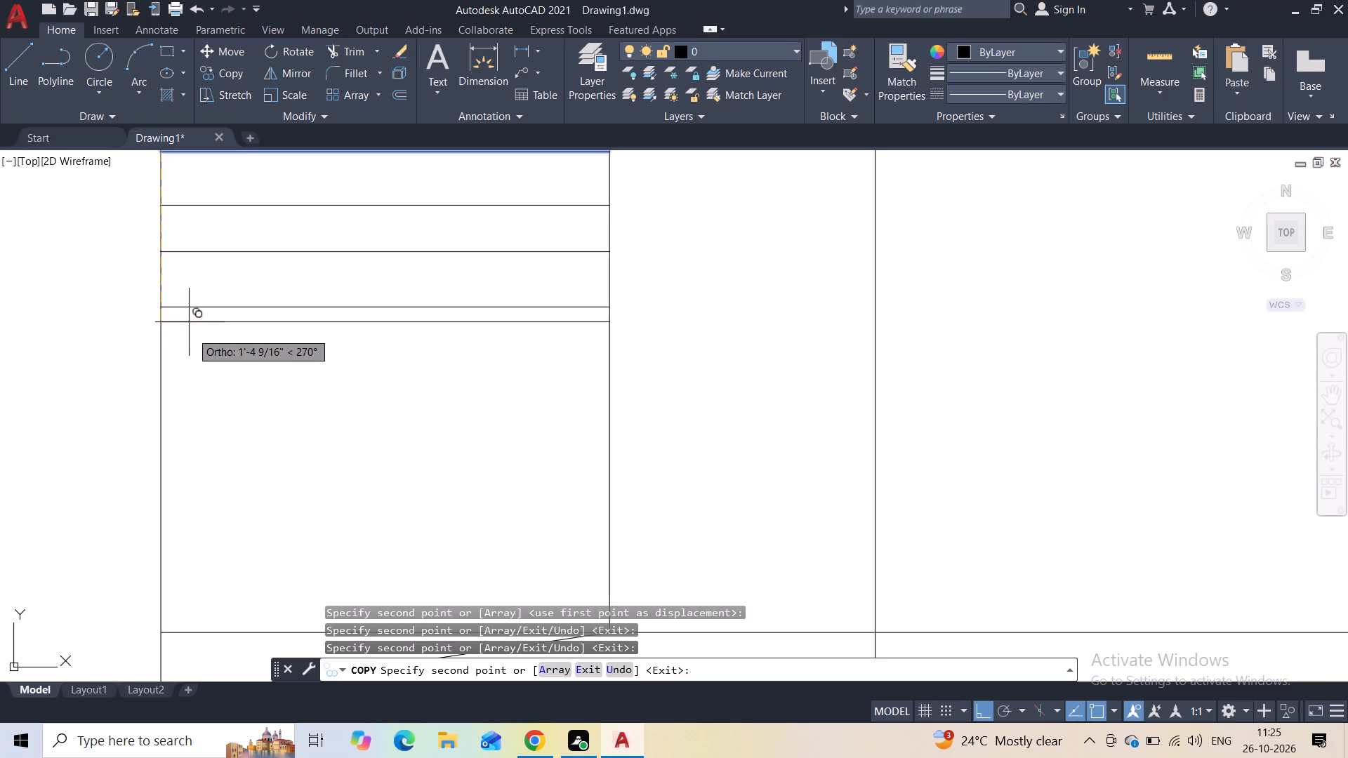
left_click(161, 373)
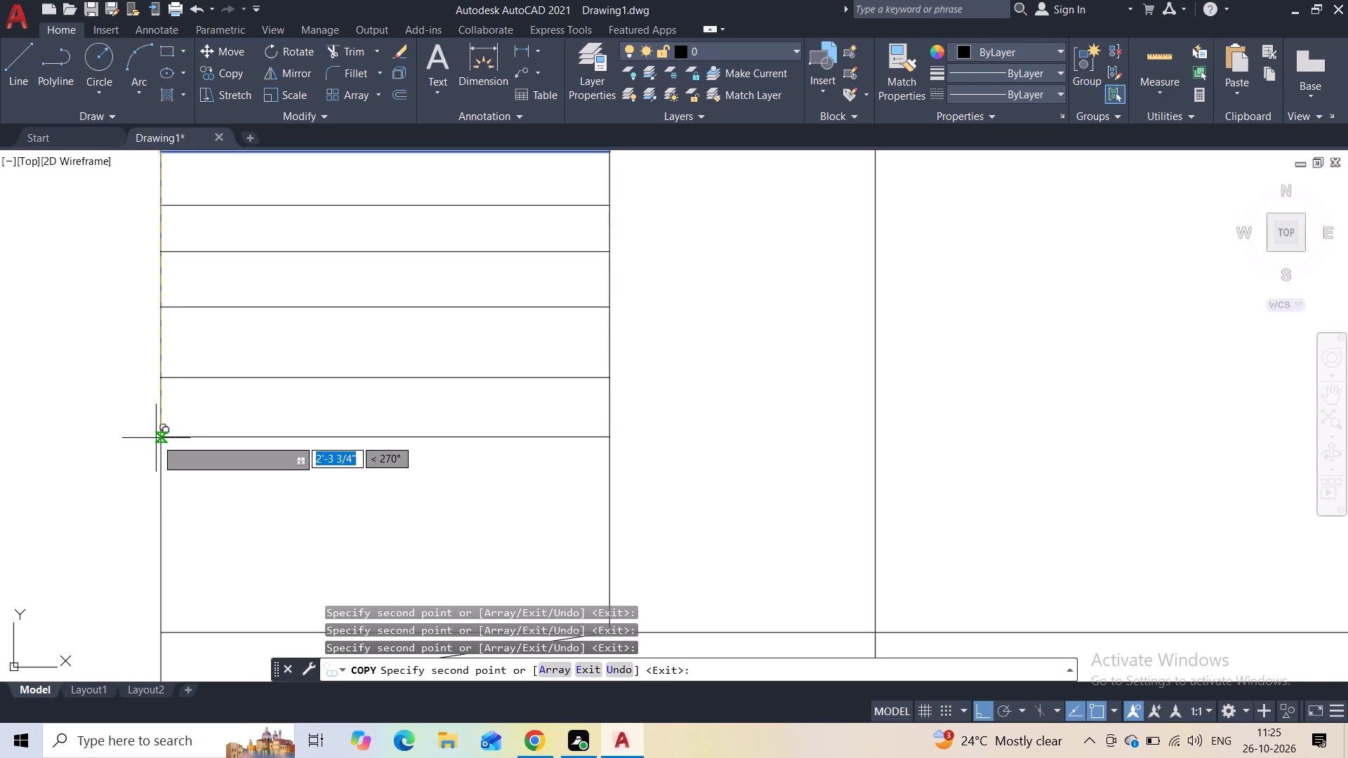
left_click(156, 439)
middle_click_drag(136, 386, 129, 267)
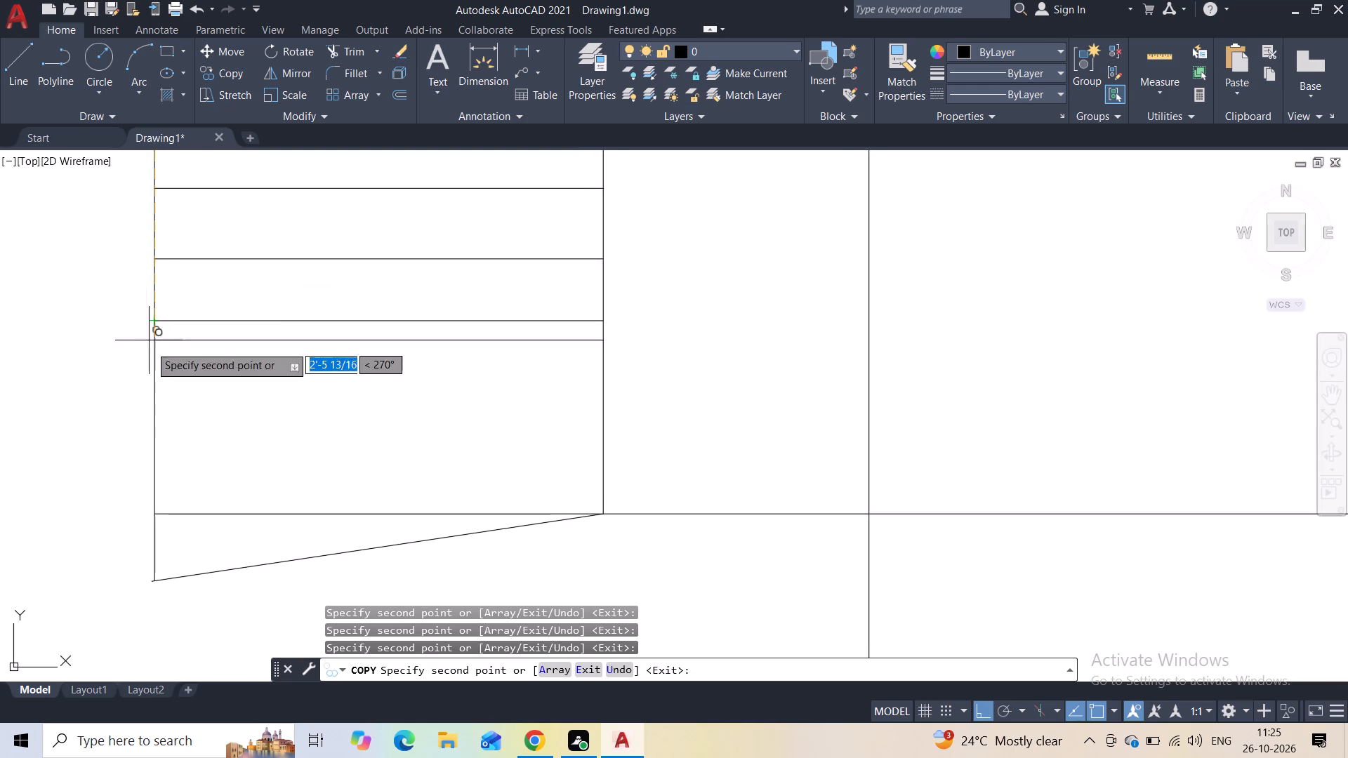
left_click(154, 387)
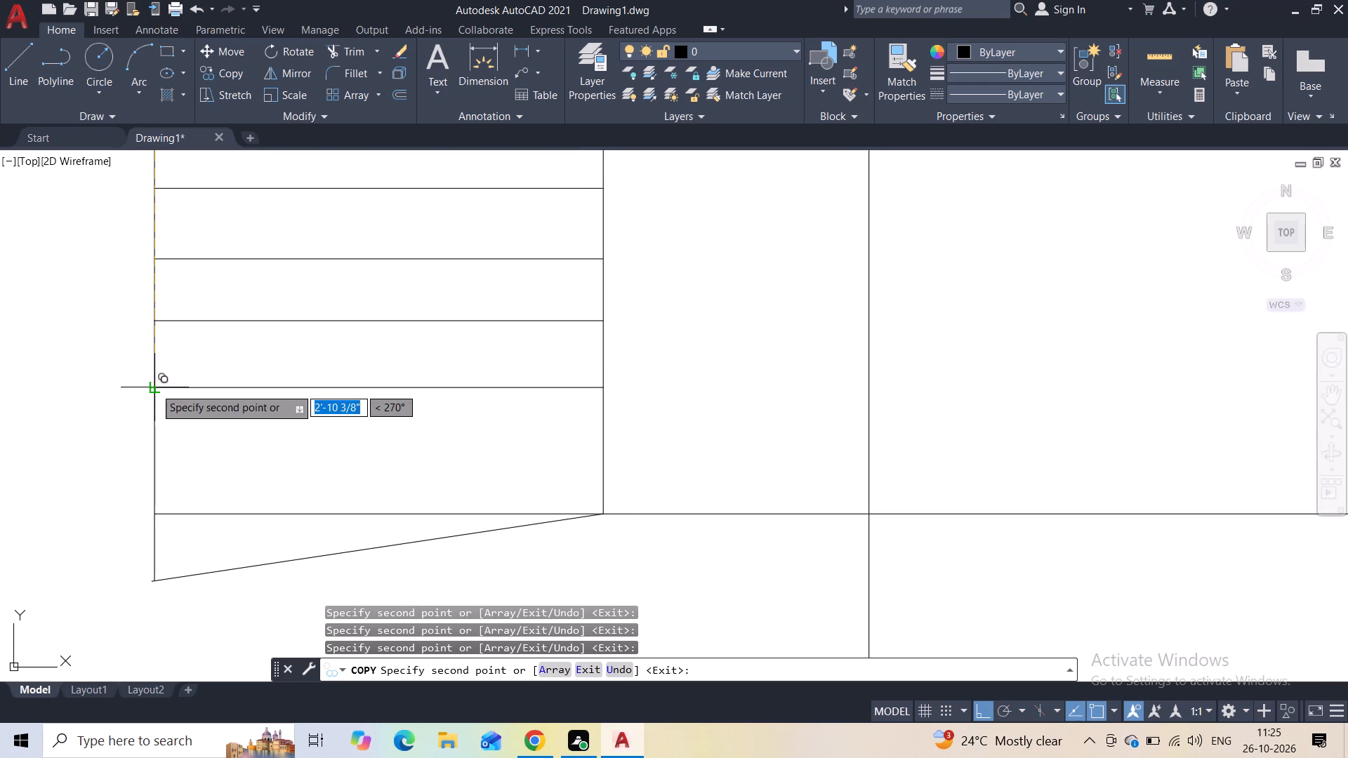
left_click(152, 440)
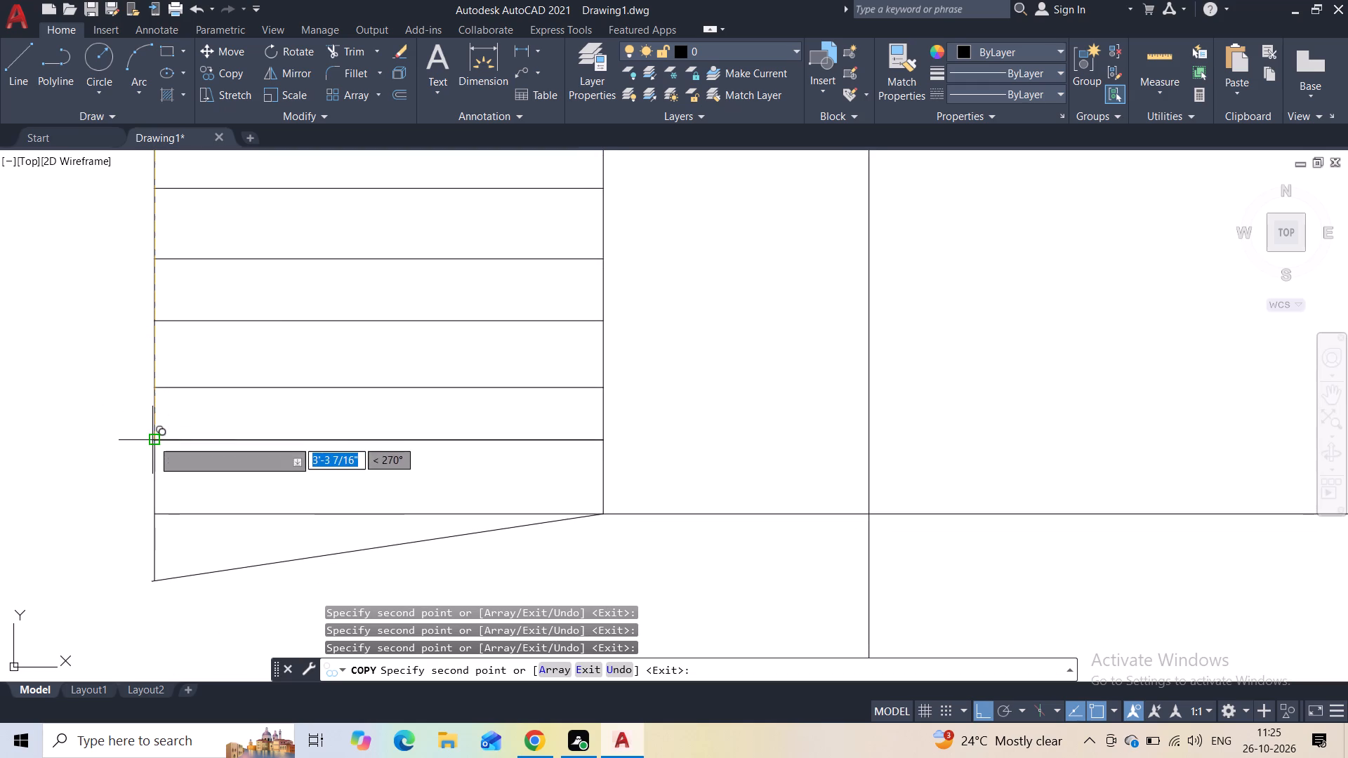
left_click(141, 477)
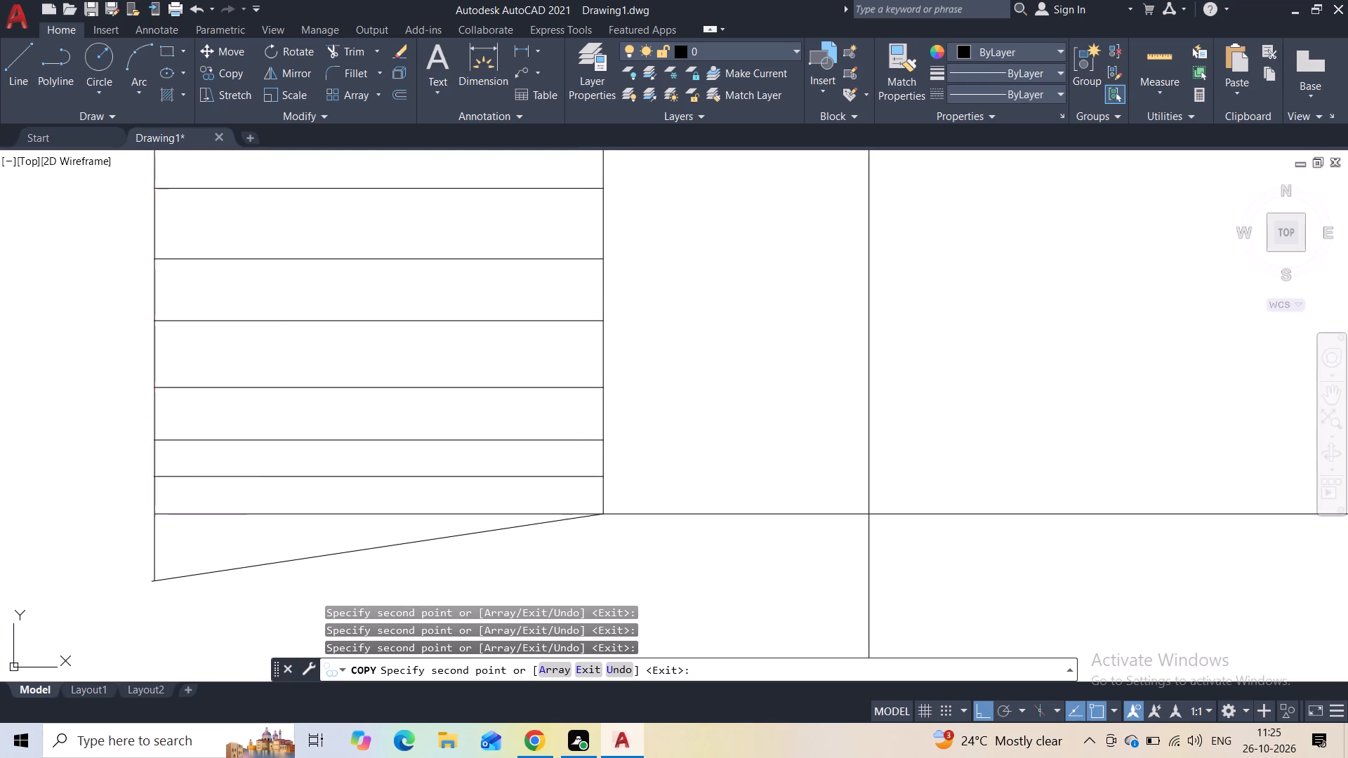
Copy the same horizontal line about 4 7/8" upward, between the original and the box's top edge.
middle_click_drag(152, 352, 148, 488)
scroll(150, 412, "down", 2)
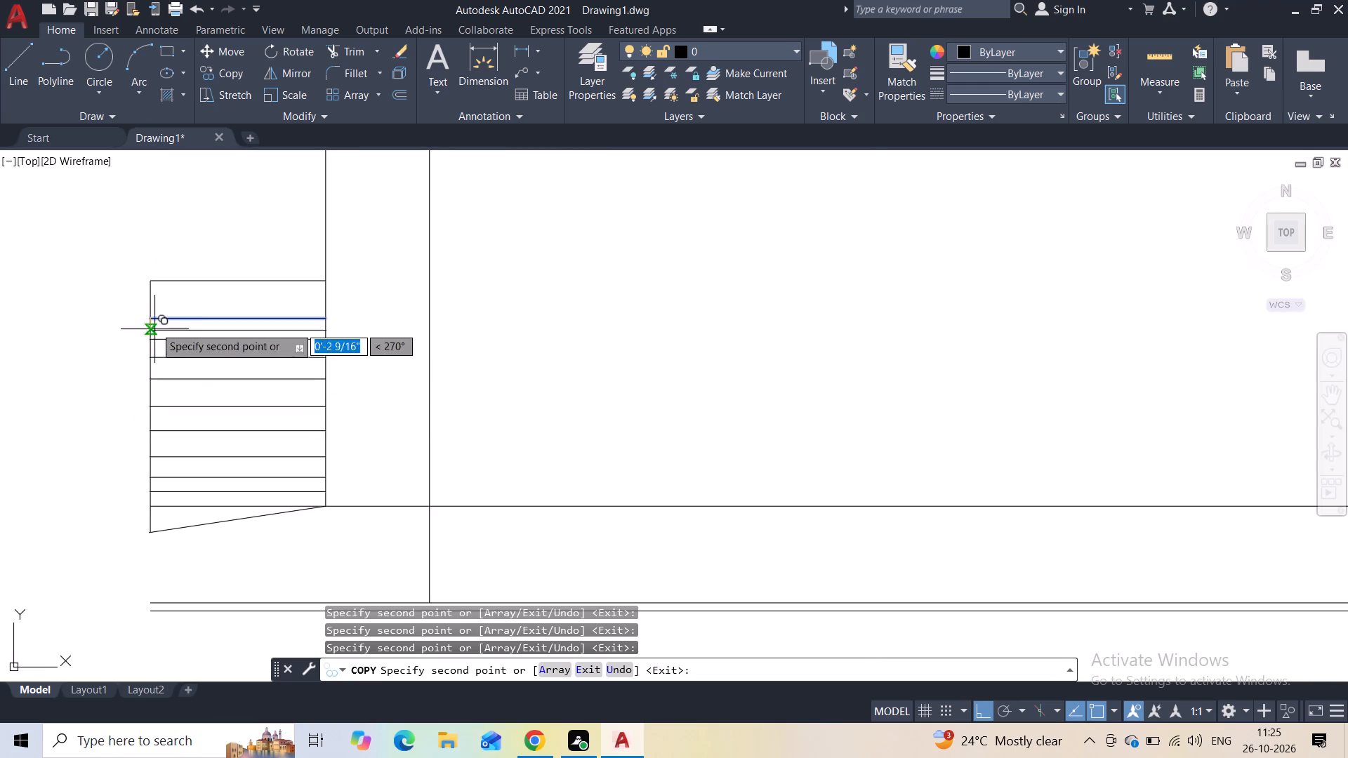
scroll(154, 319, "up", 2)
left_click(146, 265)
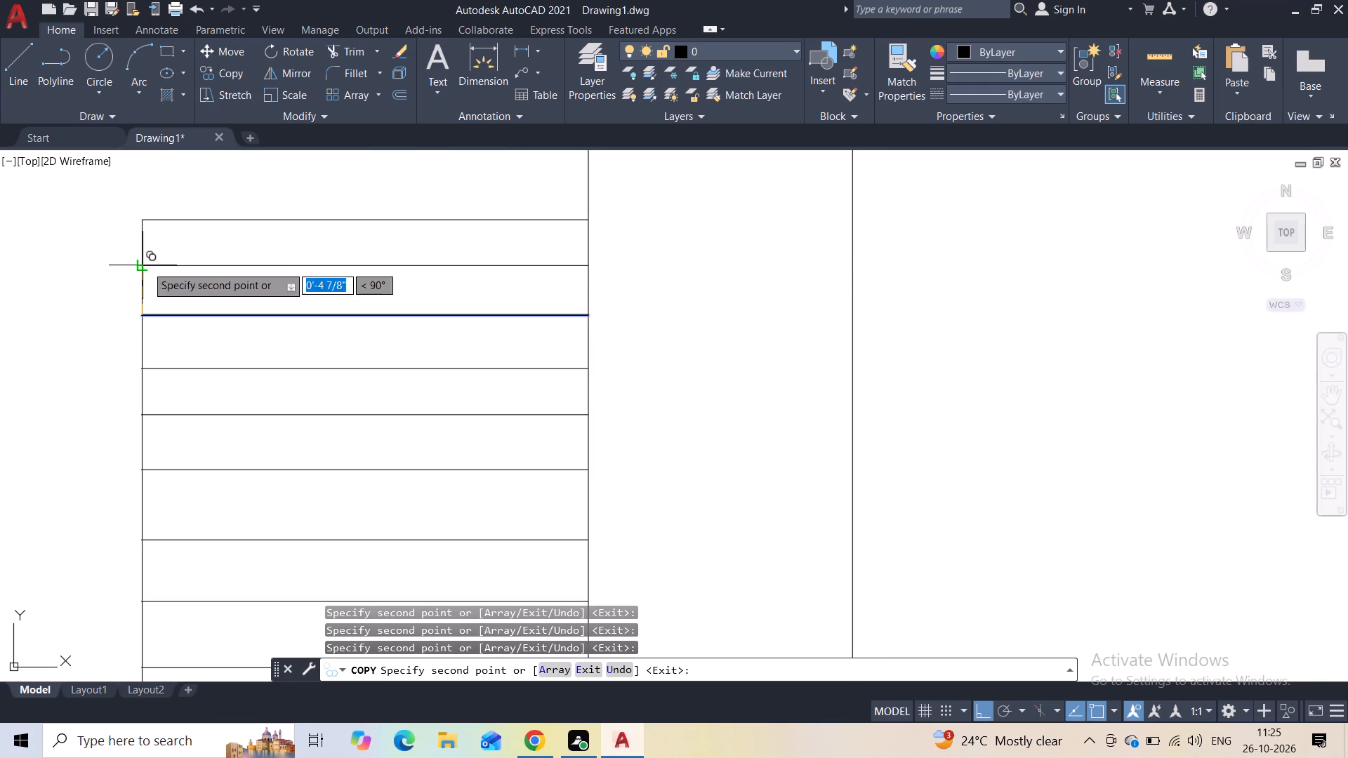
key("Escape")
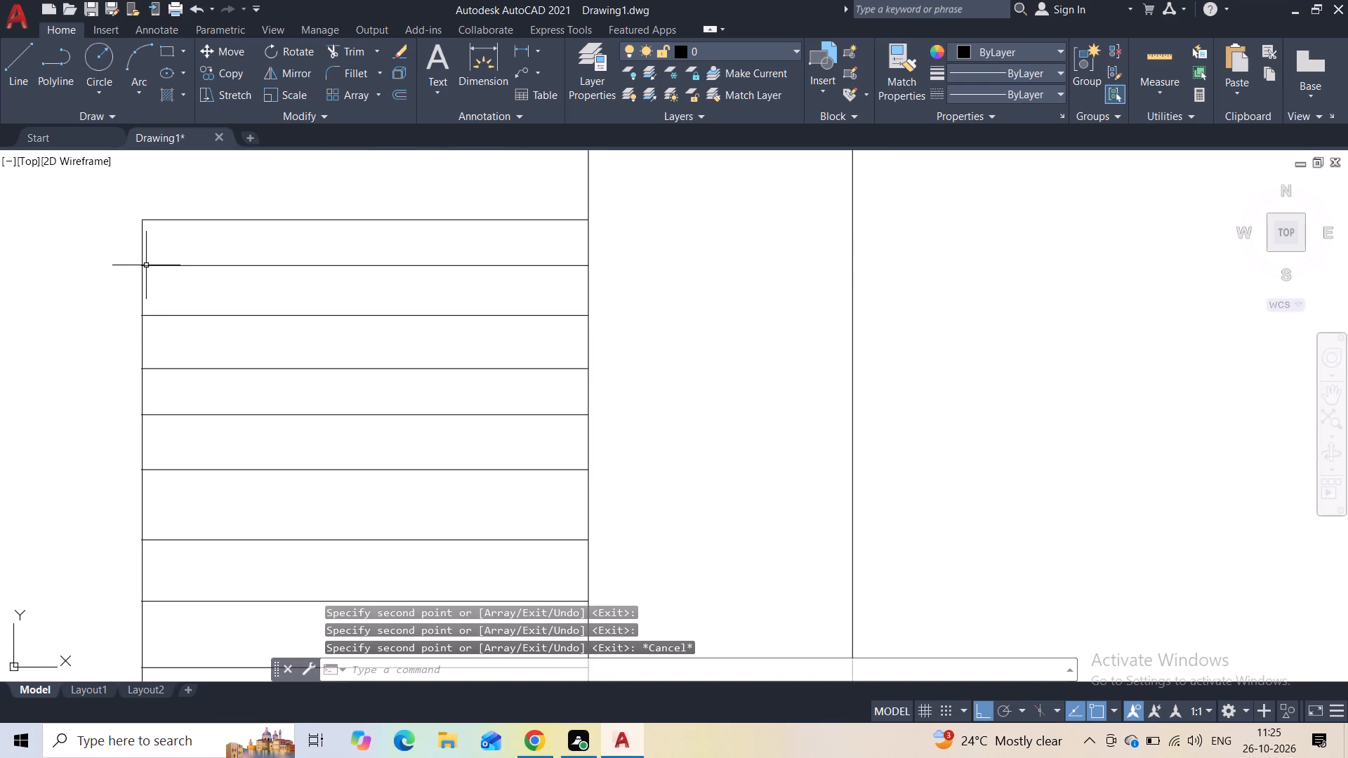
Draw a vertical line from the left box's top edge down to the sloped base, about a quarter of the width from its left side.
scroll(320, 500, "down", 5)
scroll(319, 475, "up", 2)
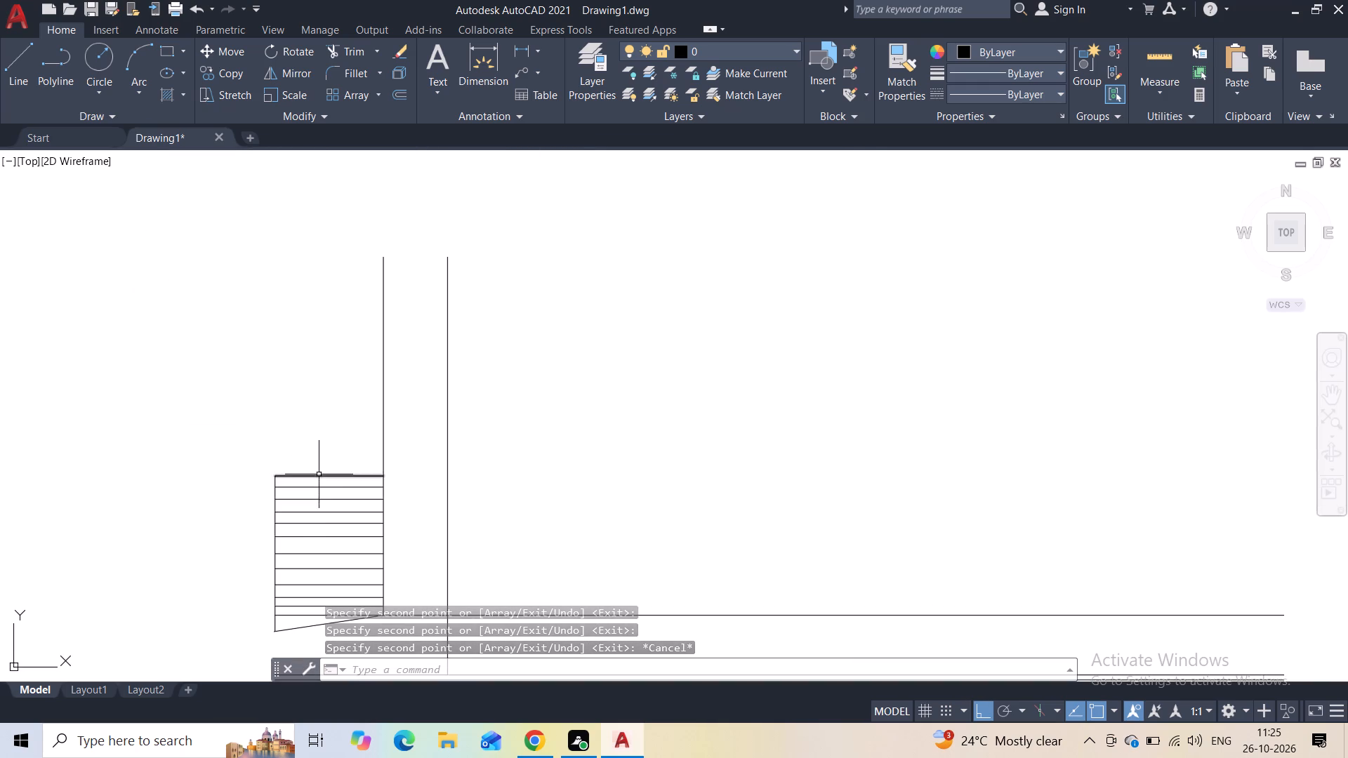
middle_click_drag(324, 500, 315, 419)
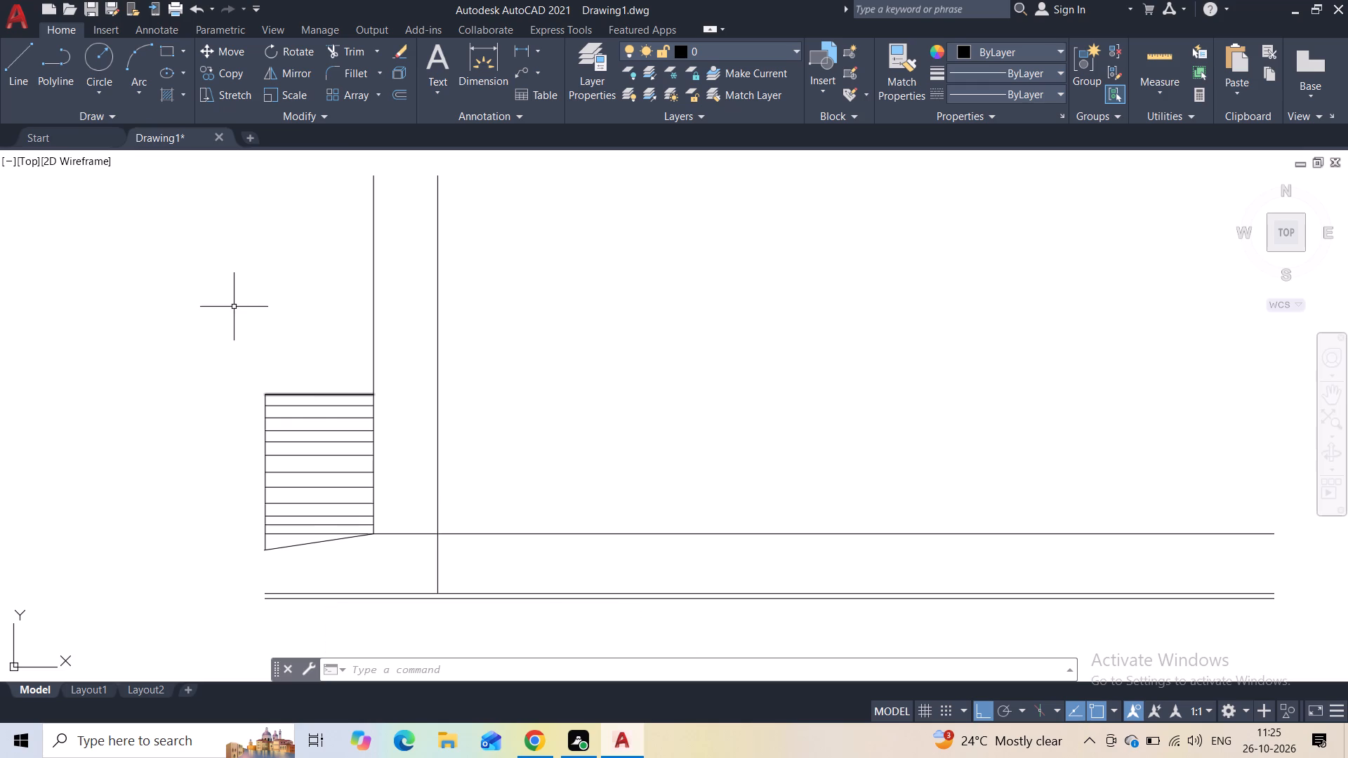
middle_click_drag(234, 307, 255, 237)
scroll(289, 378, "up", 1)
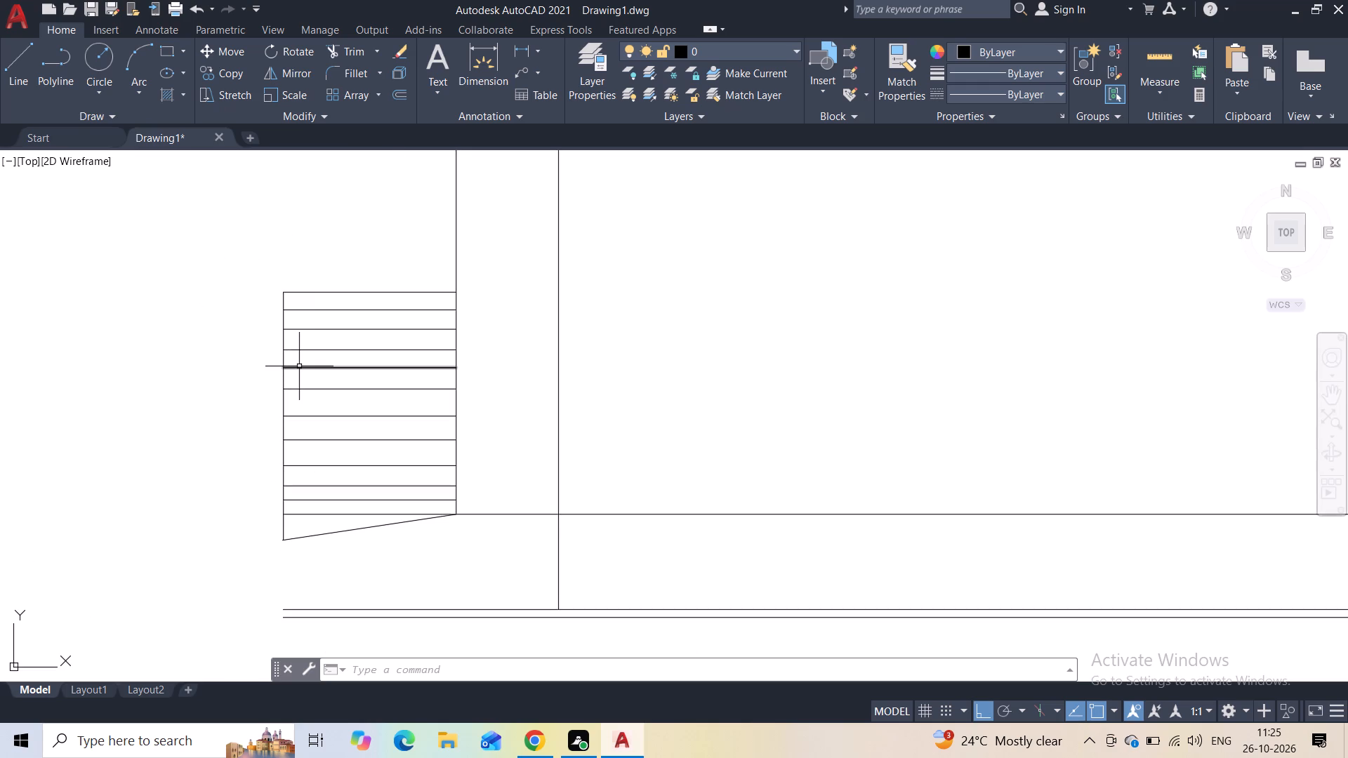
left_click(29, 76)
left_click(324, 295)
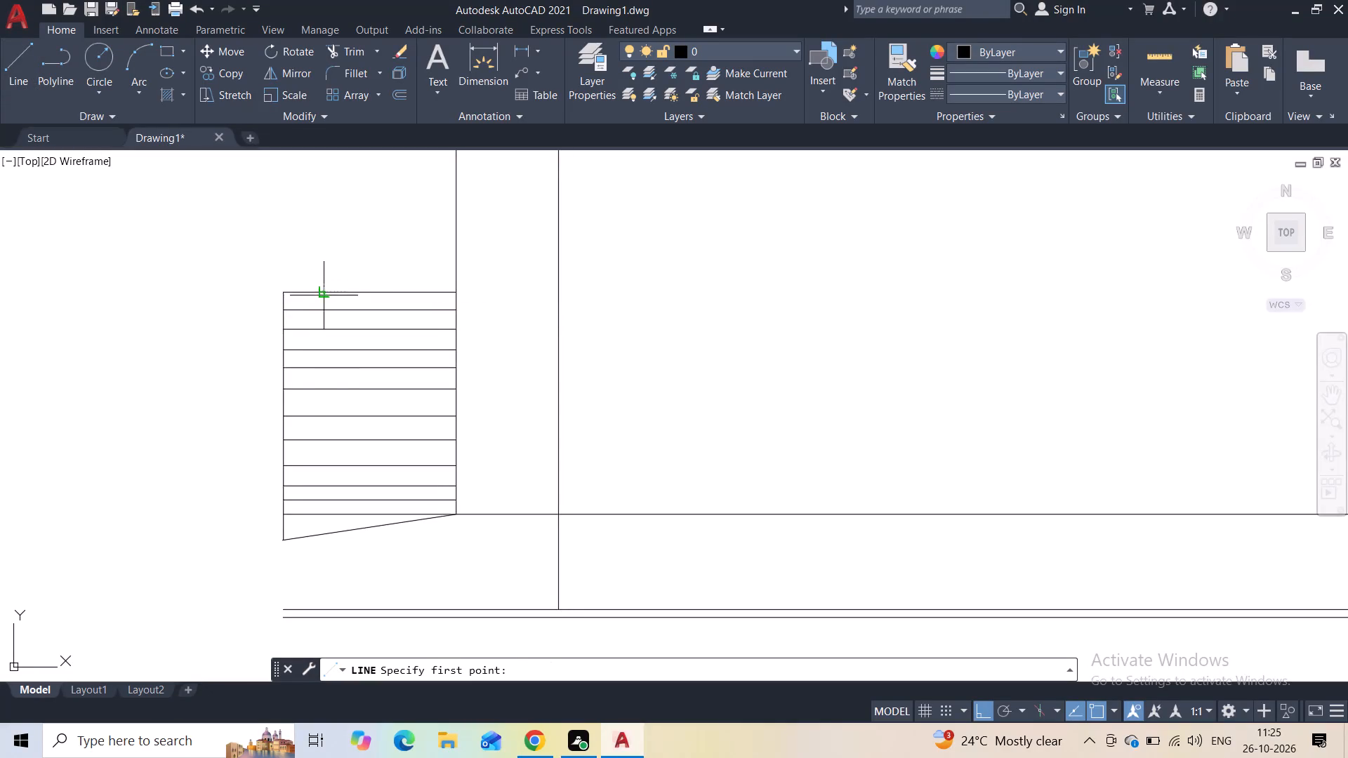
middle_click_drag(310, 453, 302, 340)
scroll(308, 379, "up", 1)
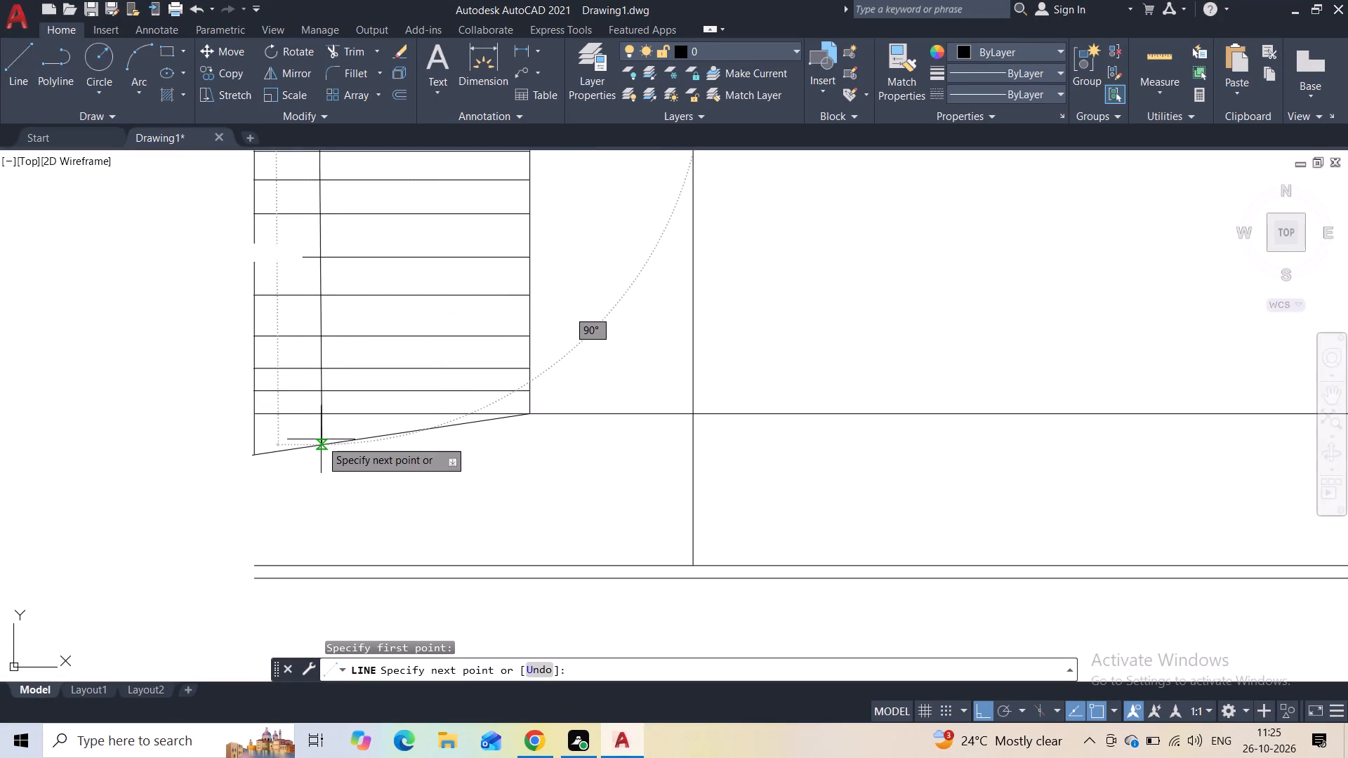
left_click(321, 445)
key("Escape")
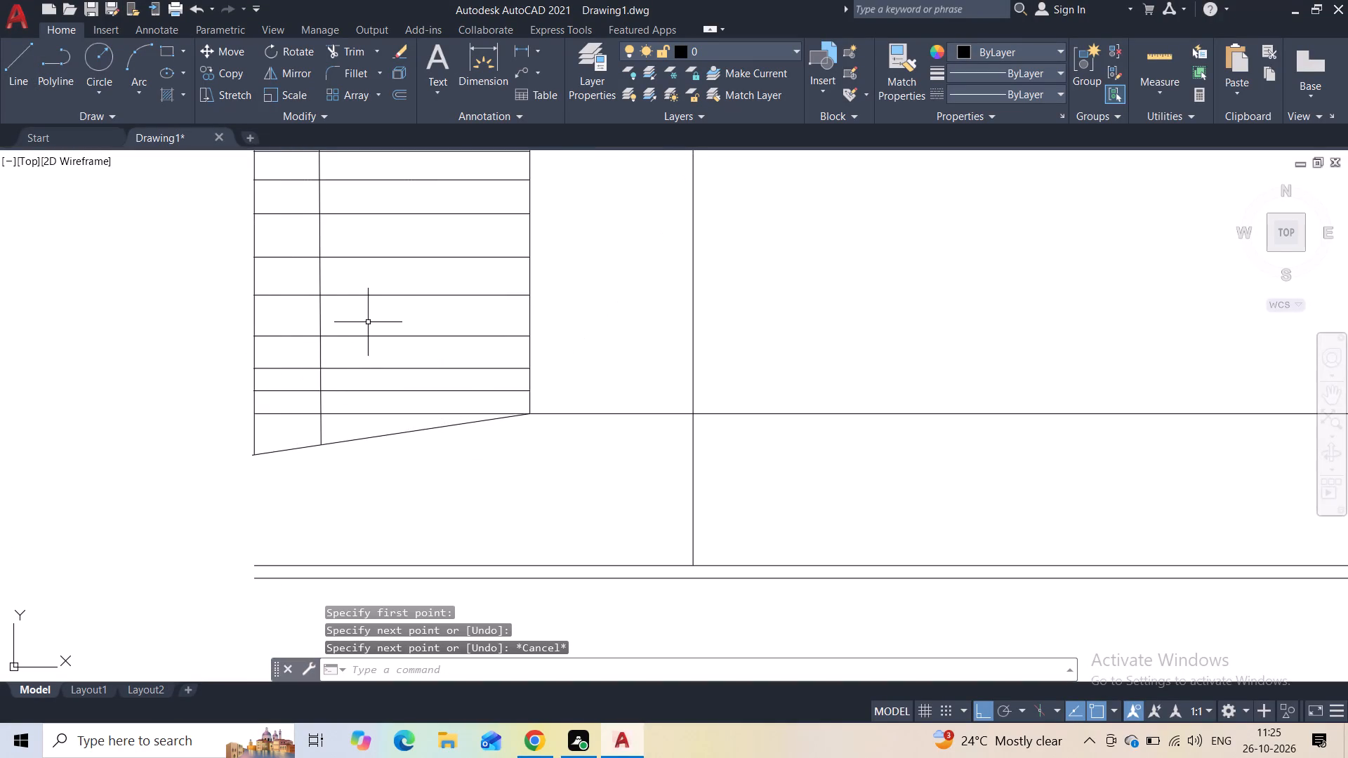
Draw a second vertical line from the box's top edge to the sloped base, about two-thirds of the way across.
key("space")
middle_click_drag(407, 281, 357, 408)
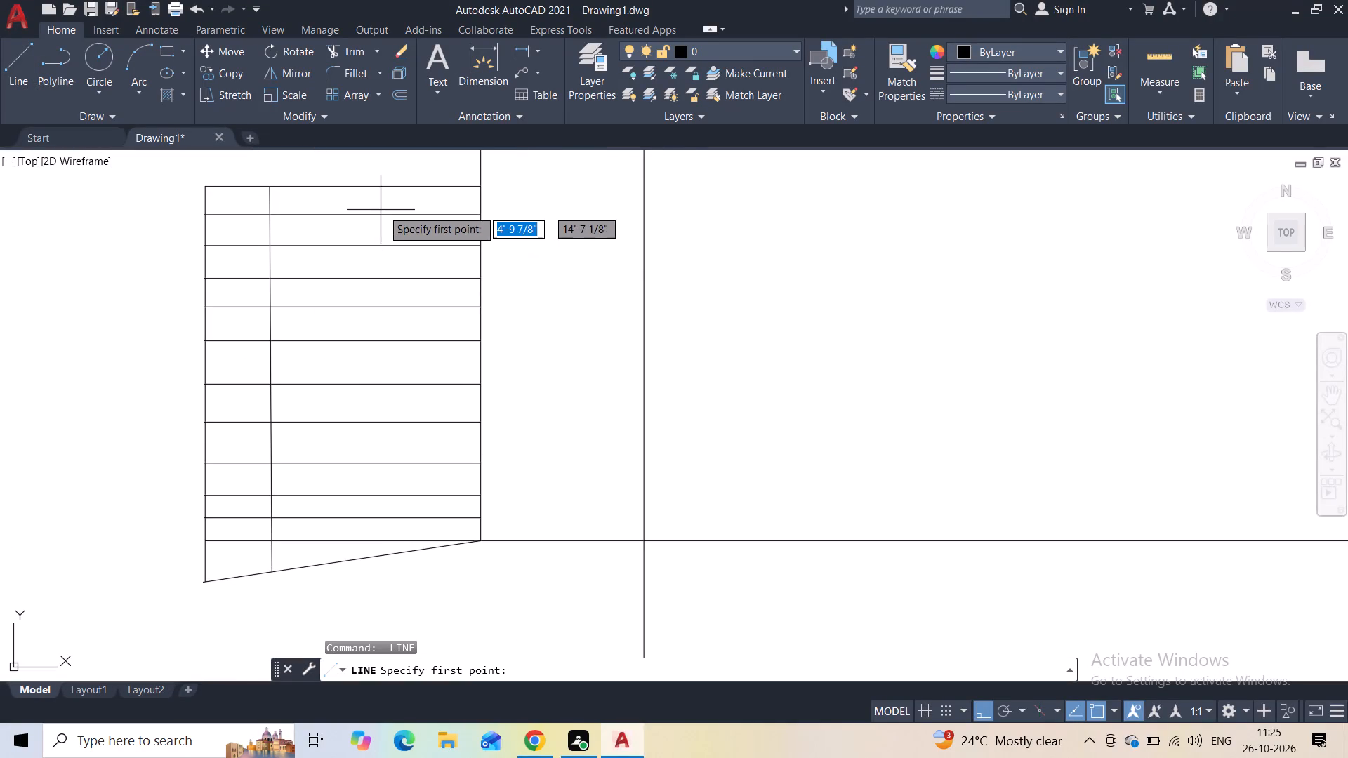
left_click(387, 191)
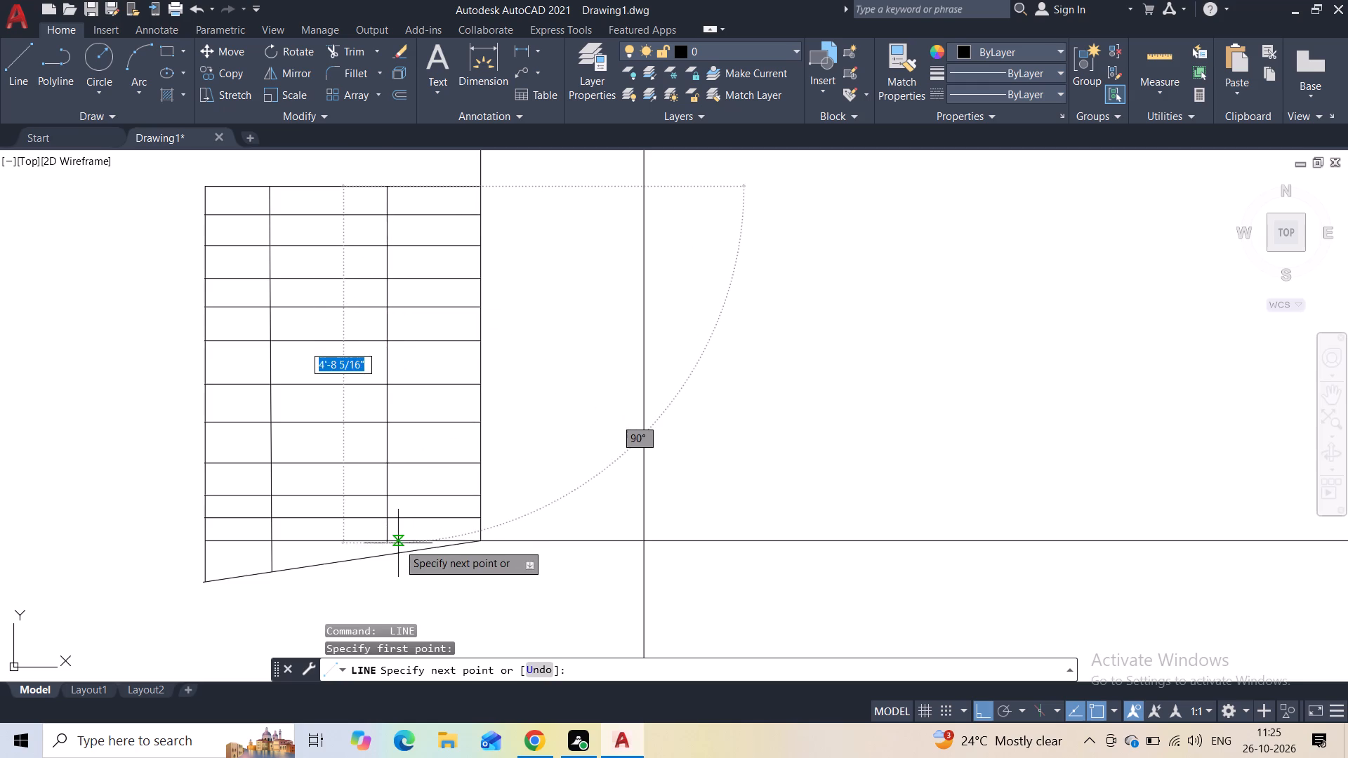
left_click(388, 554)
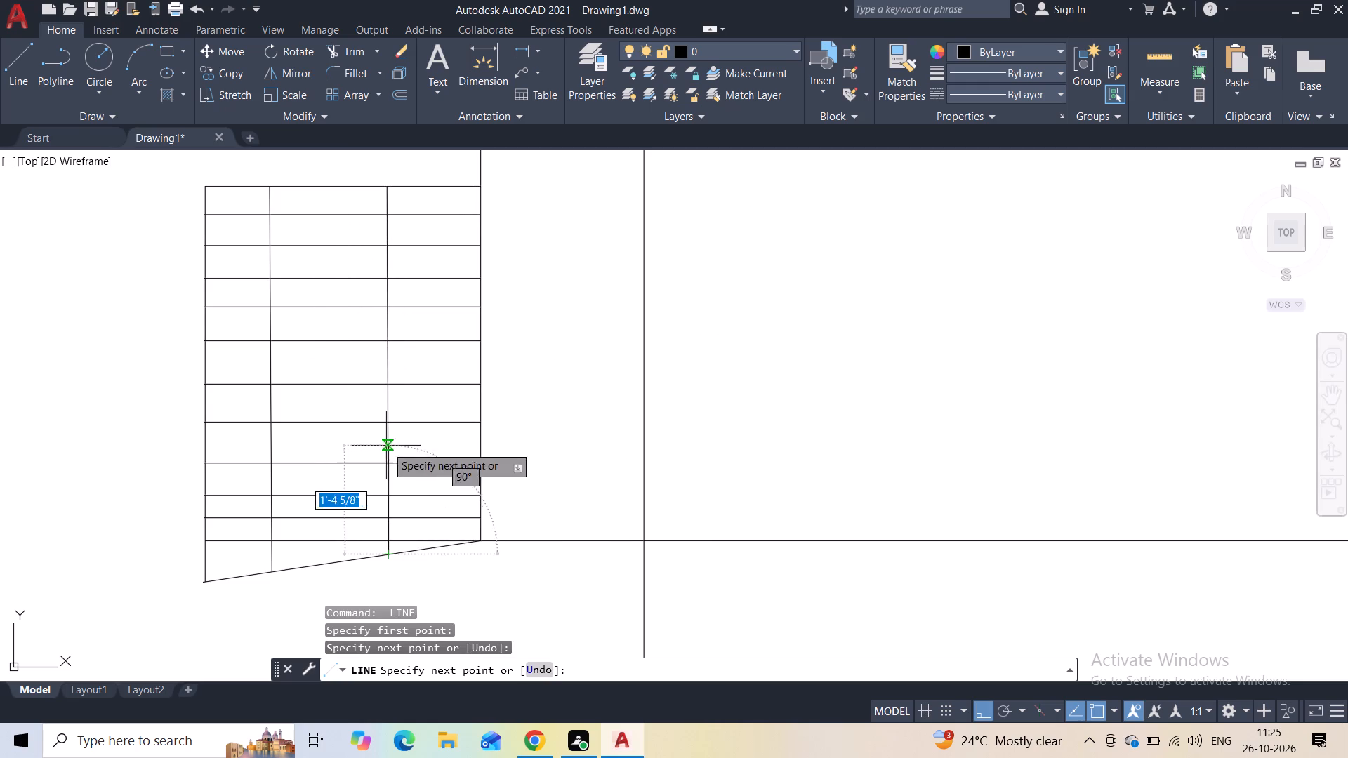
key("Escape")
Draw a small upright rectangle about 11/16" wide on the sixth horizontal line below the box's top edge, just left of the second vertical.
scroll(386, 445, "down", 2)
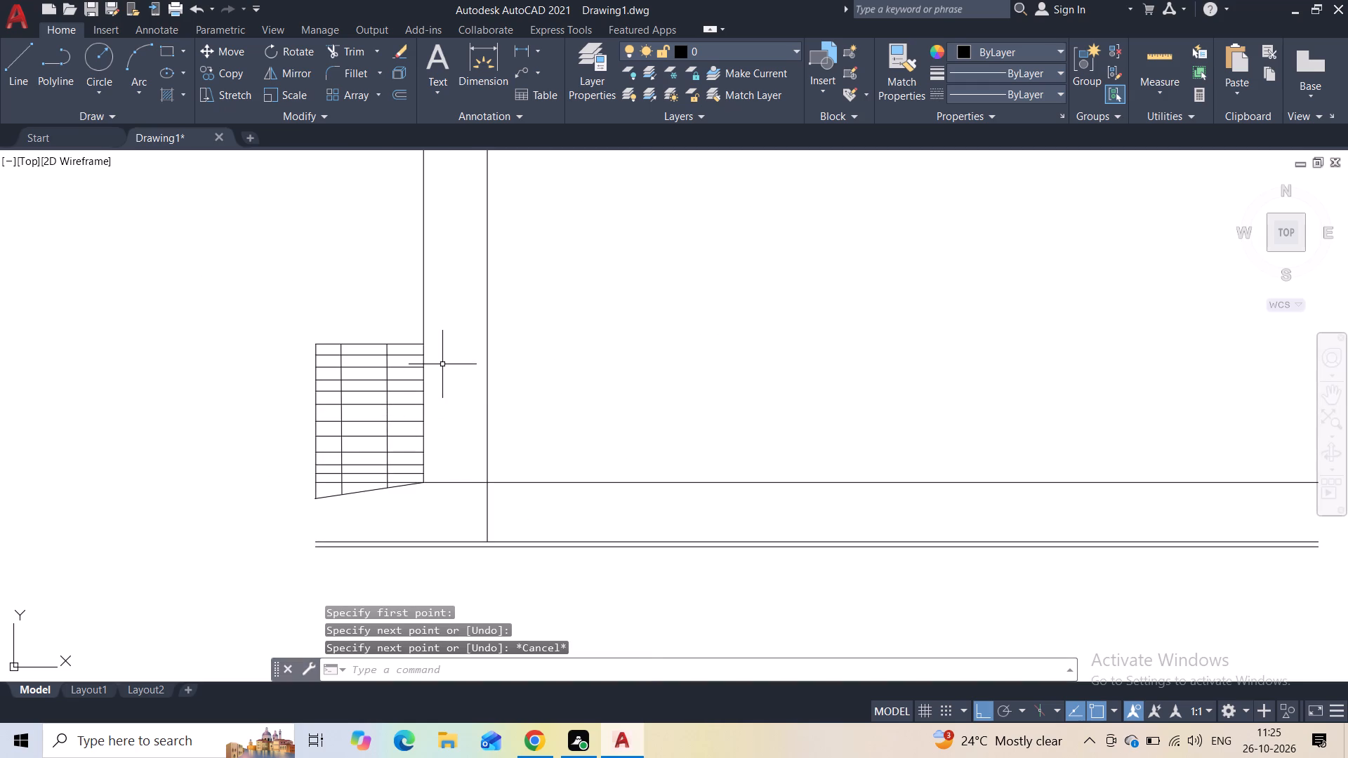
scroll(381, 370, "up", 1)
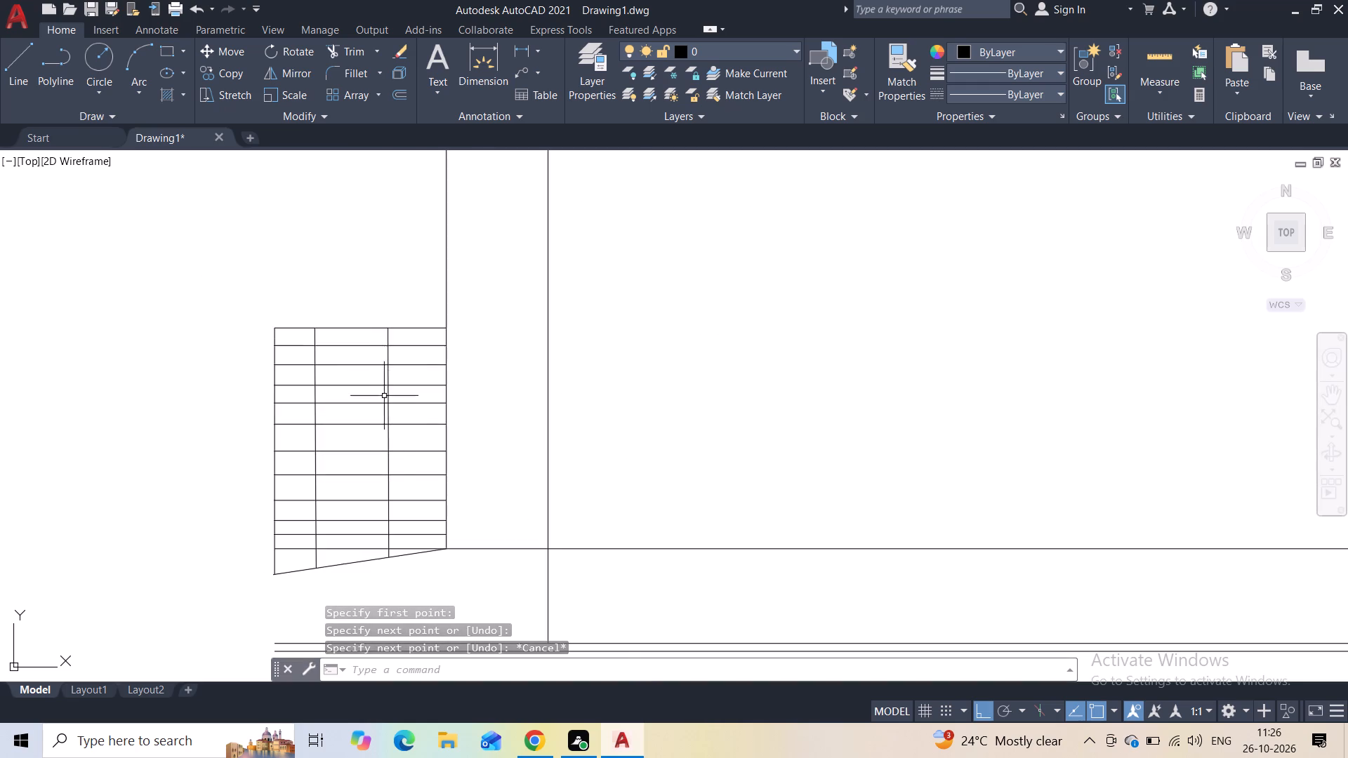
scroll(408, 461, "up", 1)
middle_click_drag(408, 461, 418, 378)
scroll(395, 443, "up", 1)
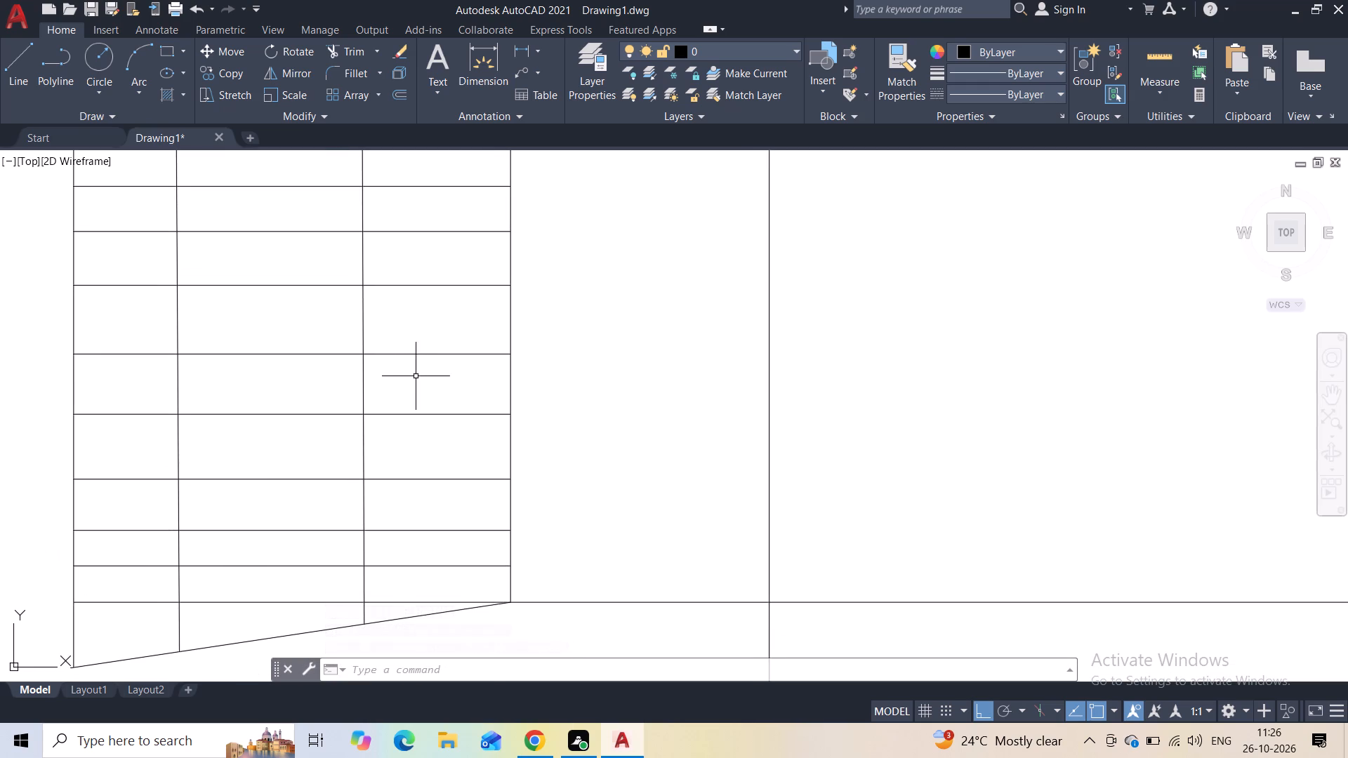
left_click(164, 53)
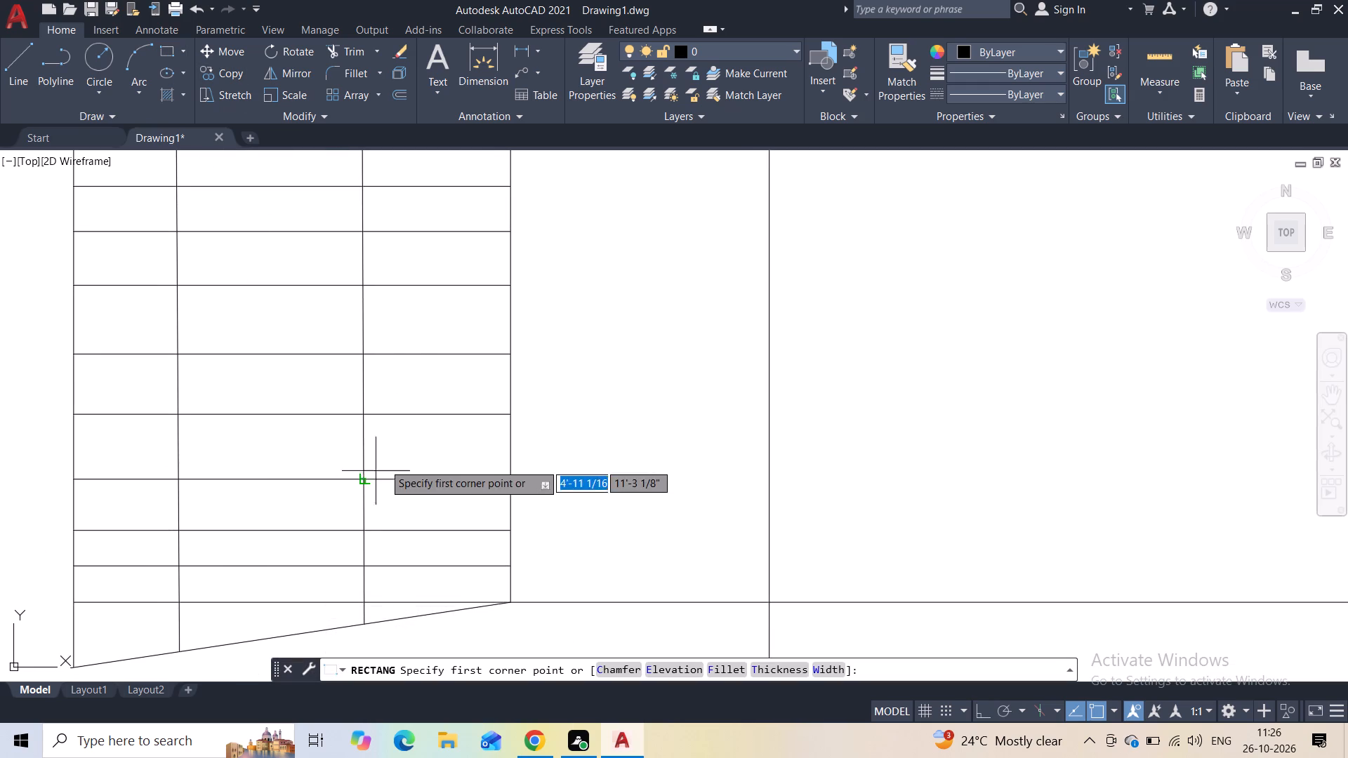
scroll(361, 380, "down", 1)
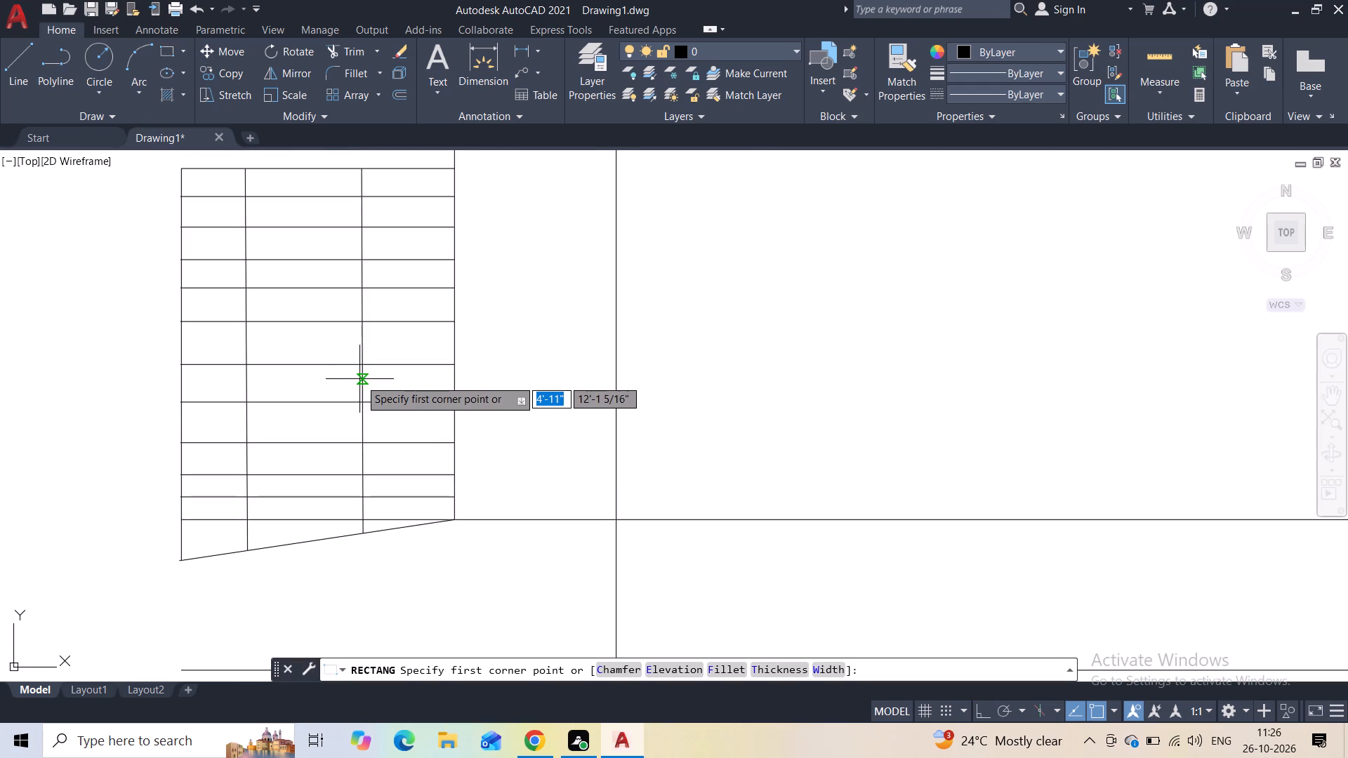
scroll(359, 379, "up", 1)
scroll(343, 368, "down", 2)
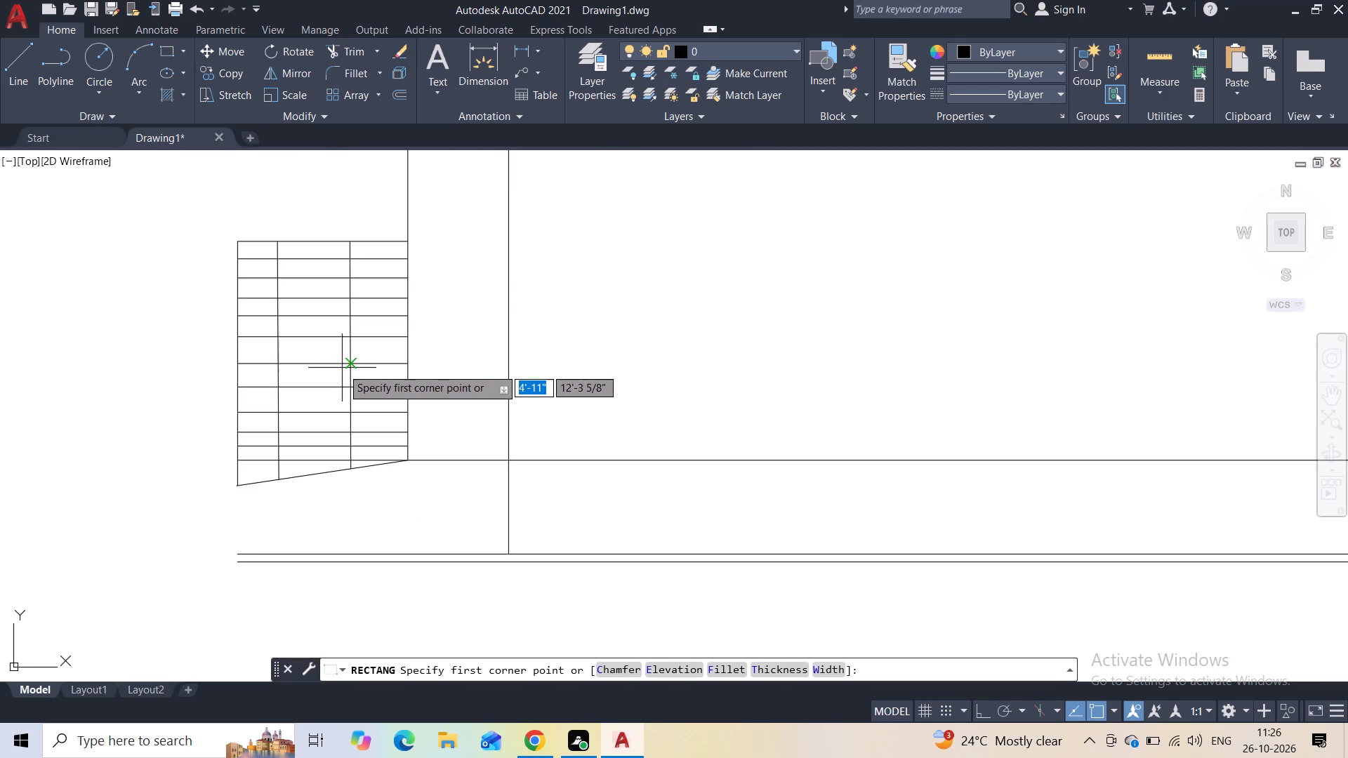
scroll(342, 363, "up", 3)
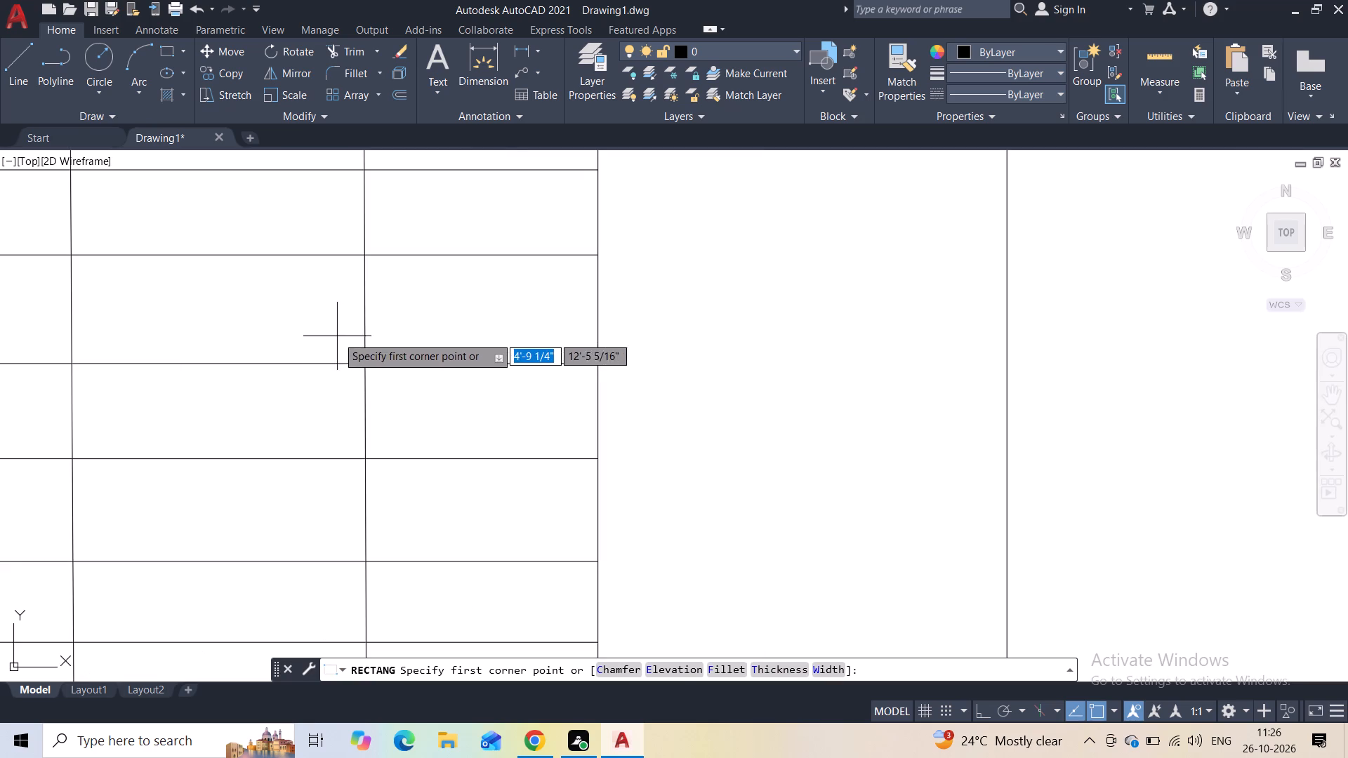
left_click(334, 326)
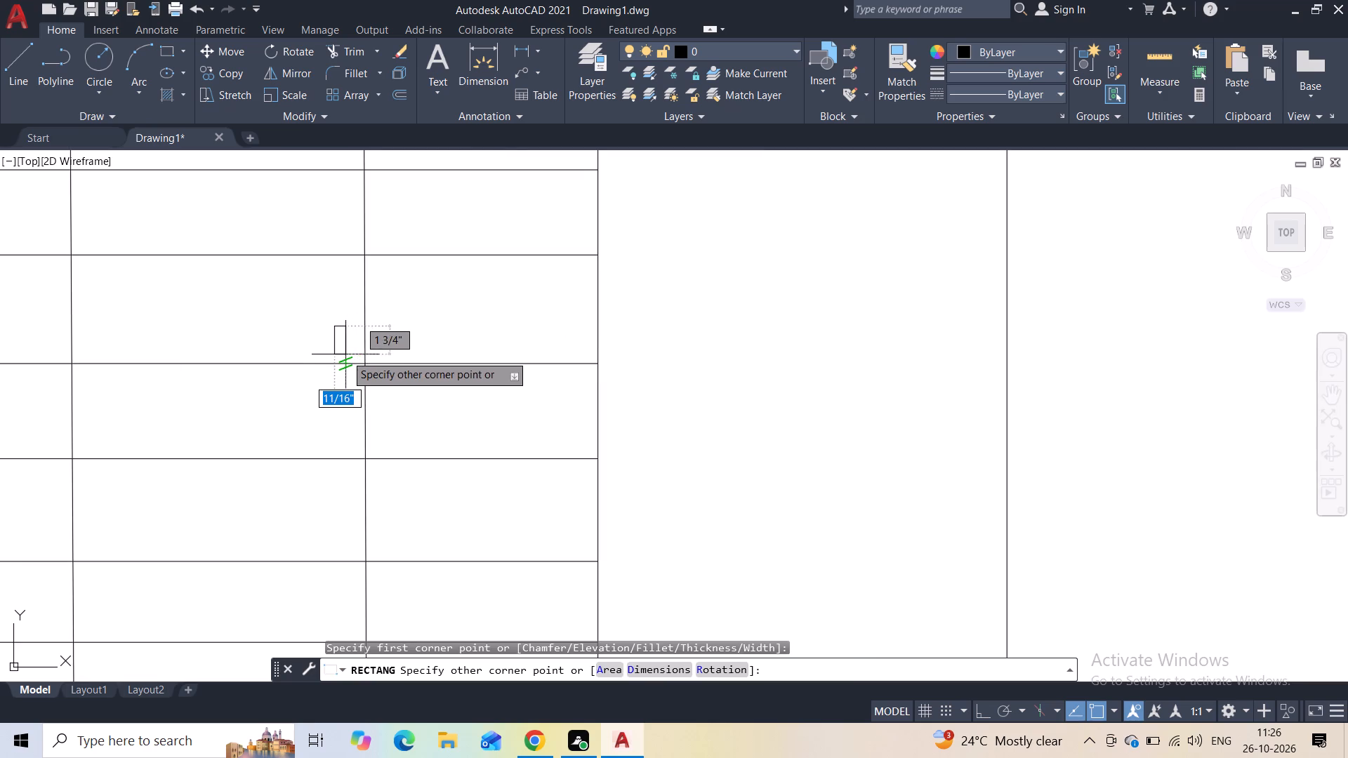
left_click(345, 357)
scroll(361, 300, "down", 1)
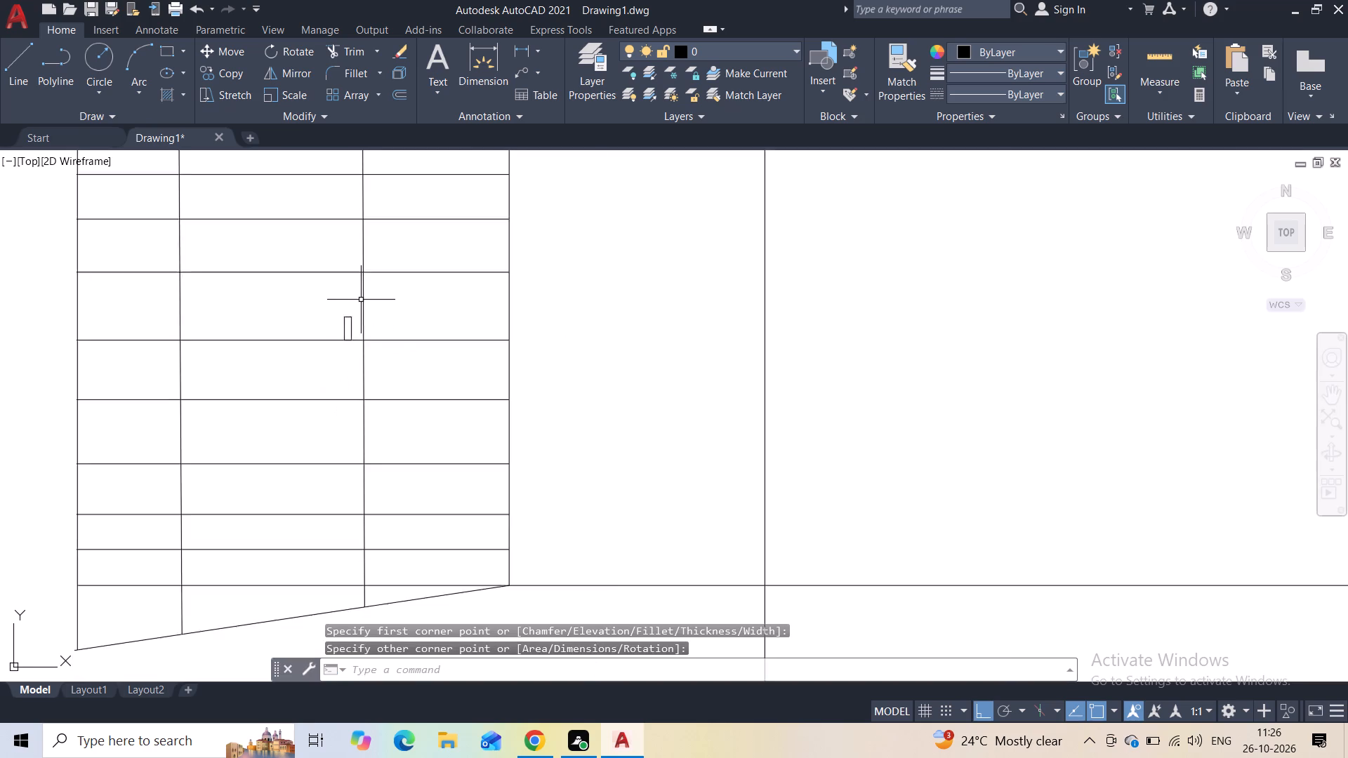
scroll(361, 300, "down", 2)
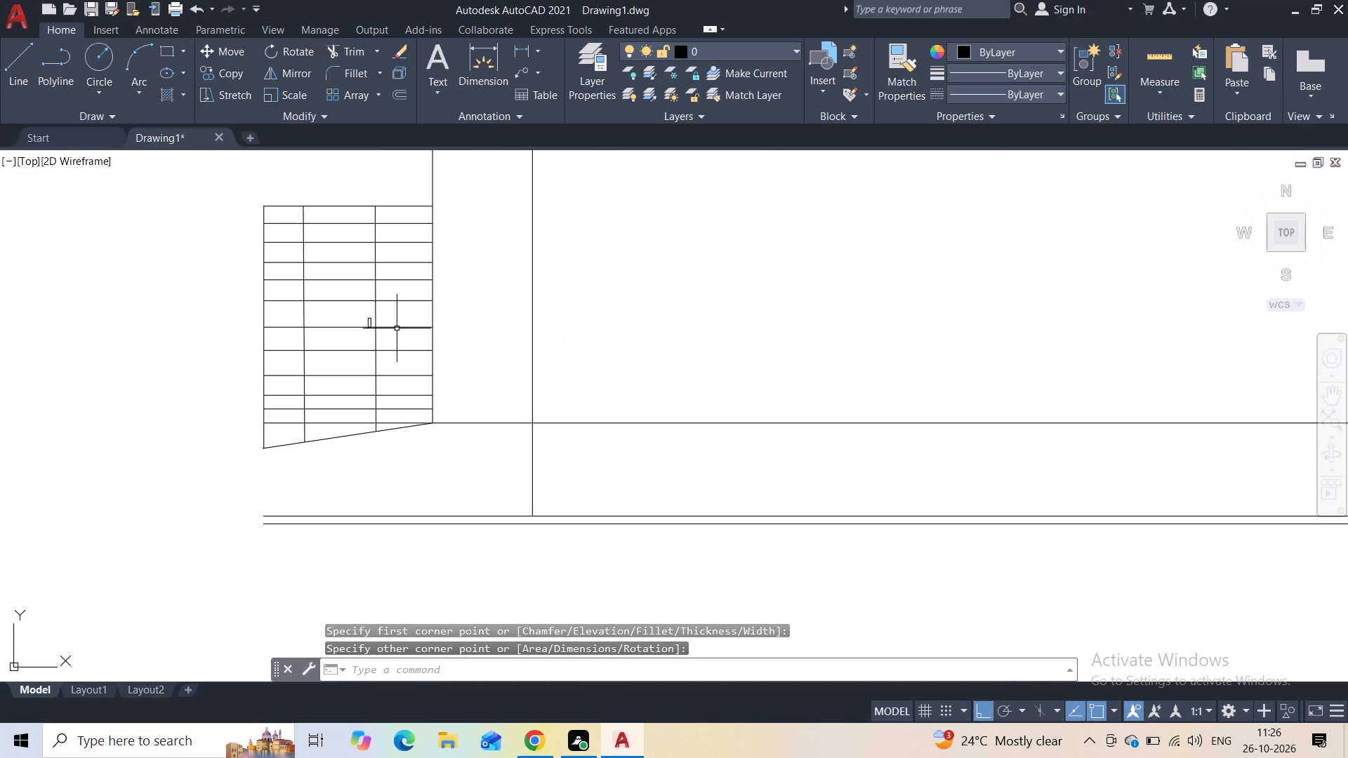
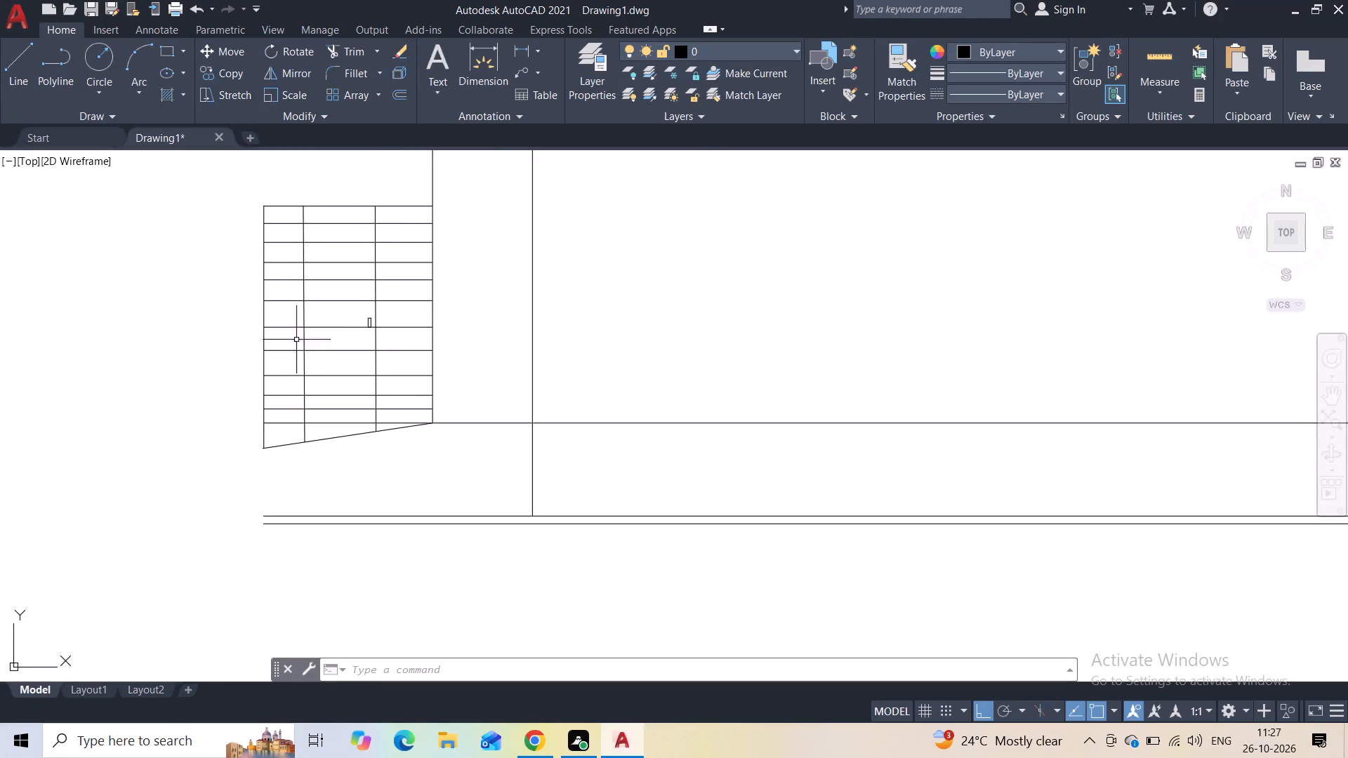
Draw a line from the left vertical's top end across to near the horizontals' far end, continuing straight down to the upper of the two closely spaced base lines.
scroll(619, 314, "down", 1)
middle_click_drag(616, 314, 399, 382)
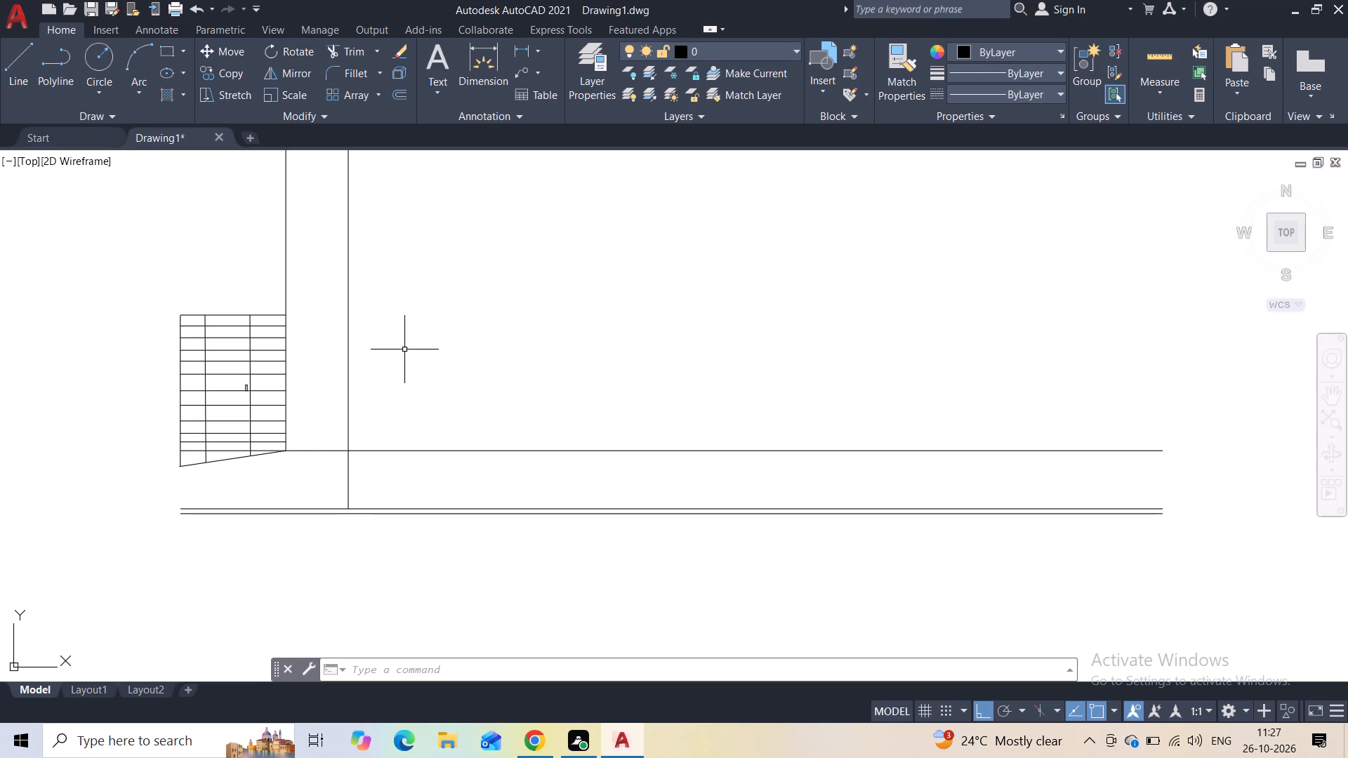
scroll(402, 345, "down", 1)
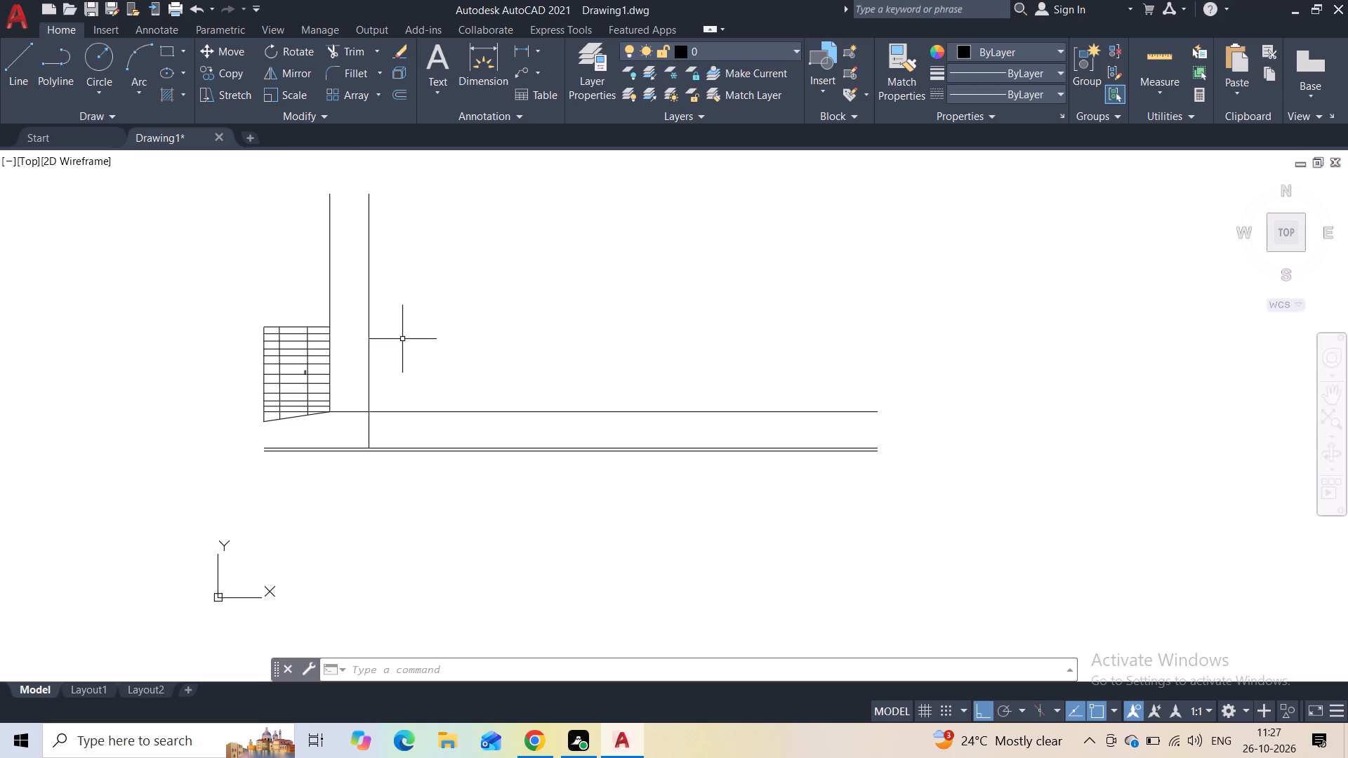
middle_click_drag(399, 337, 298, 355)
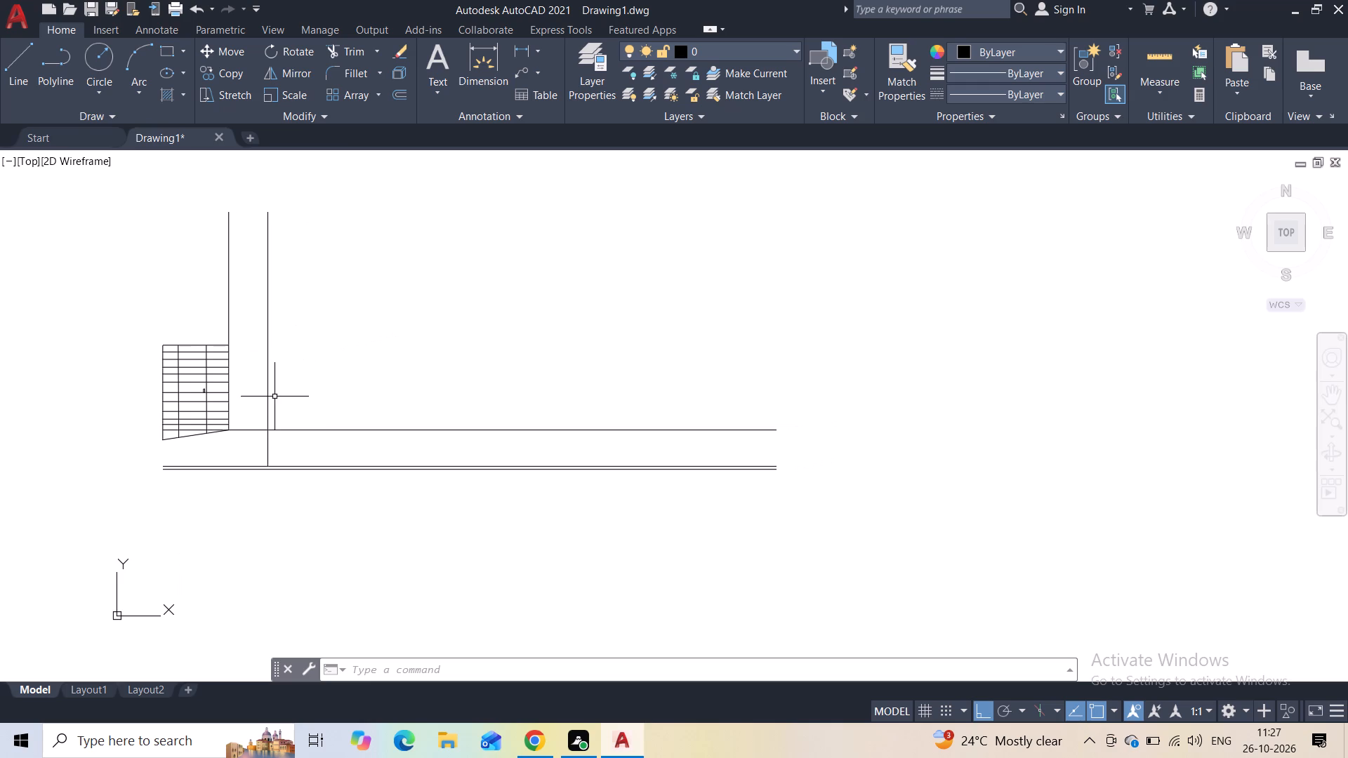
left_click(8, 71)
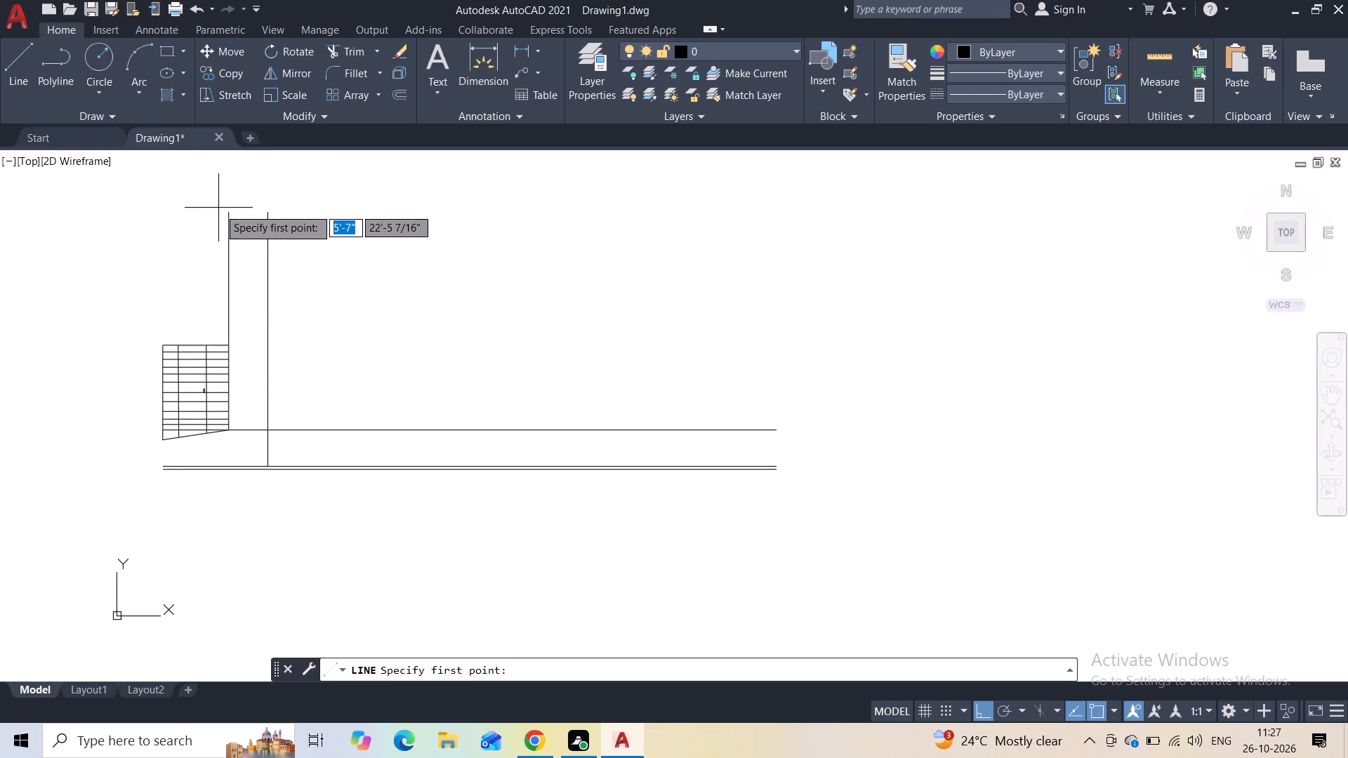
left_click(234, 209)
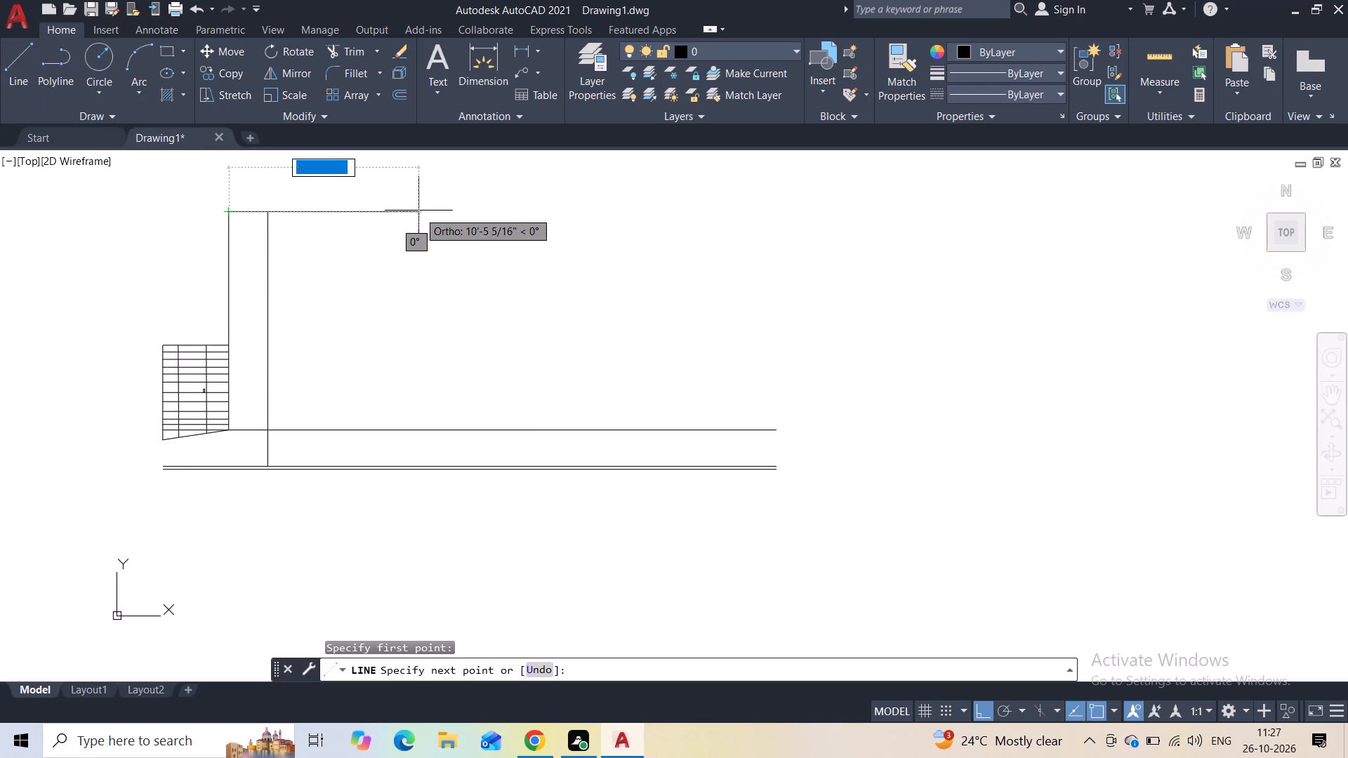
left_click(696, 213)
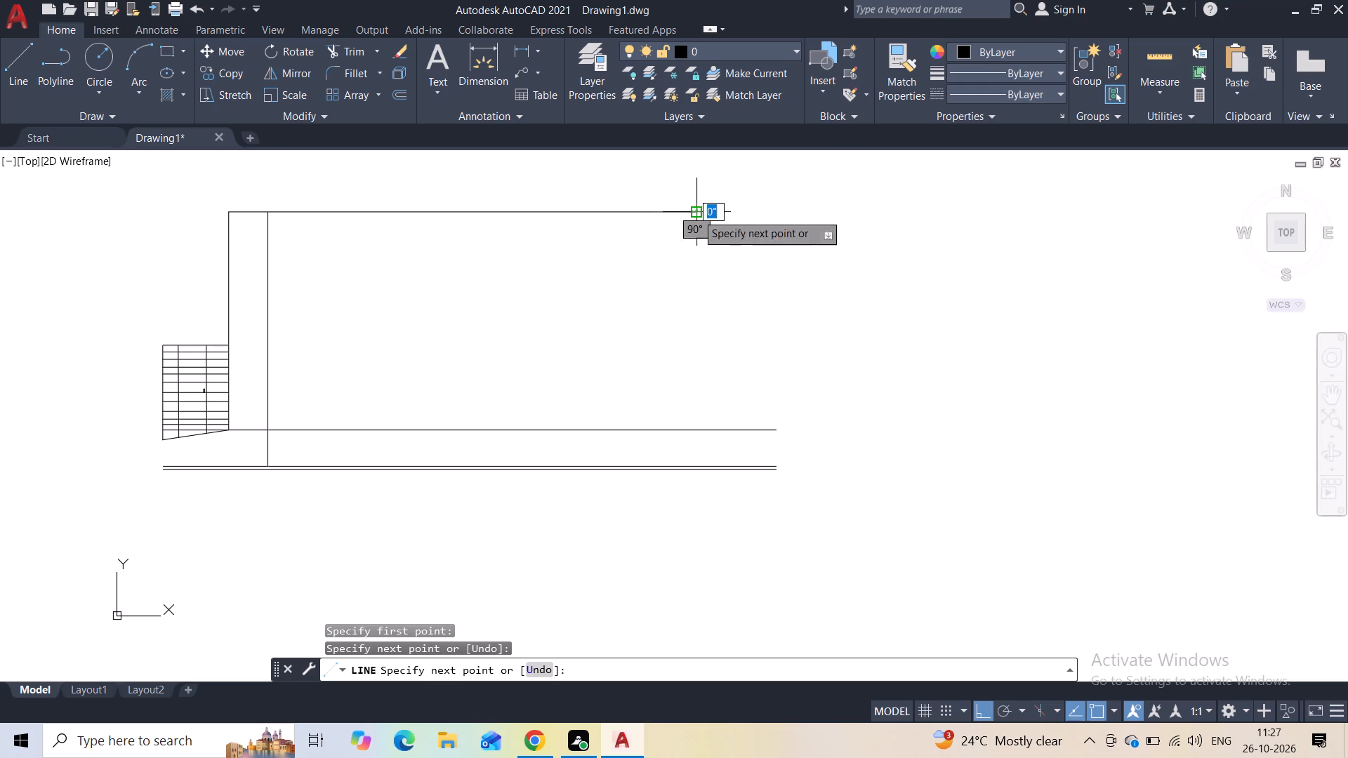
scroll(690, 443, "up", 2)
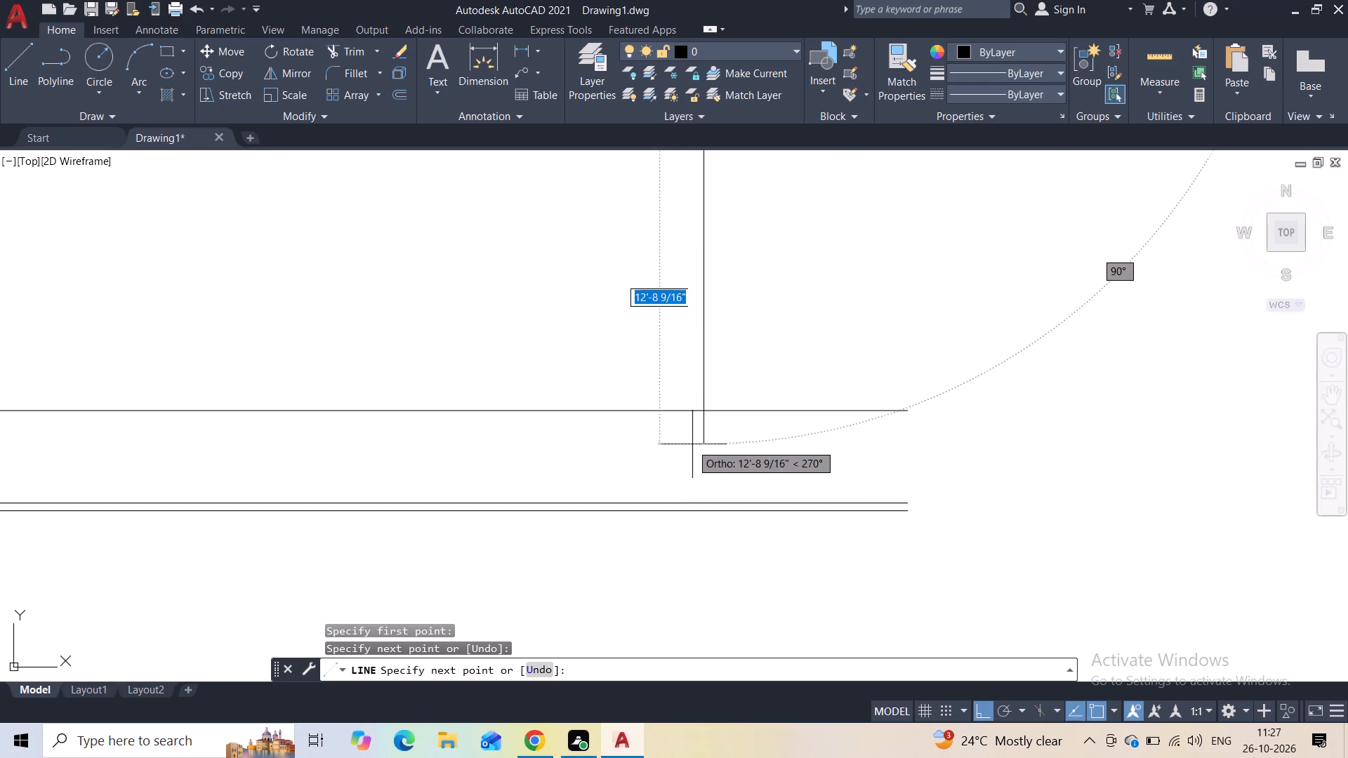
left_click(707, 500)
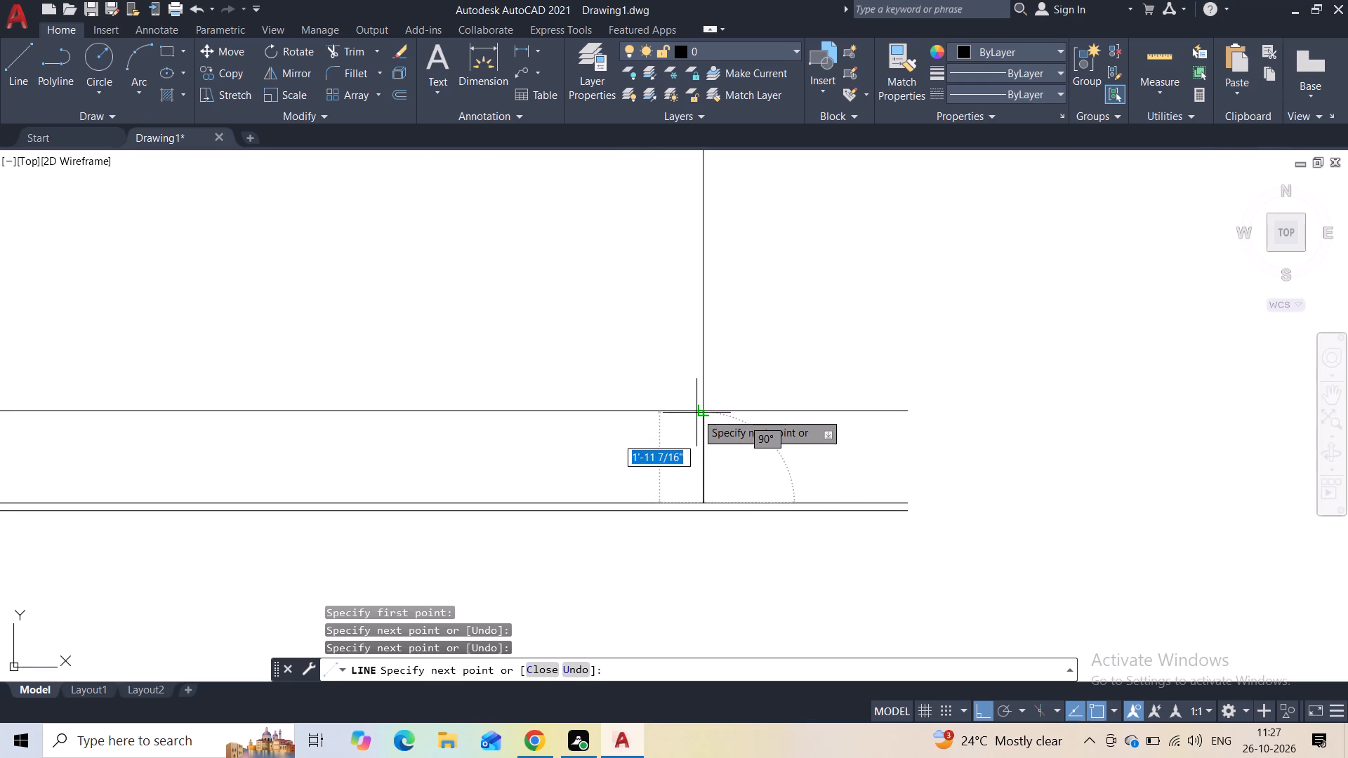
key("Escape")
scroll(693, 408, "down", 2)
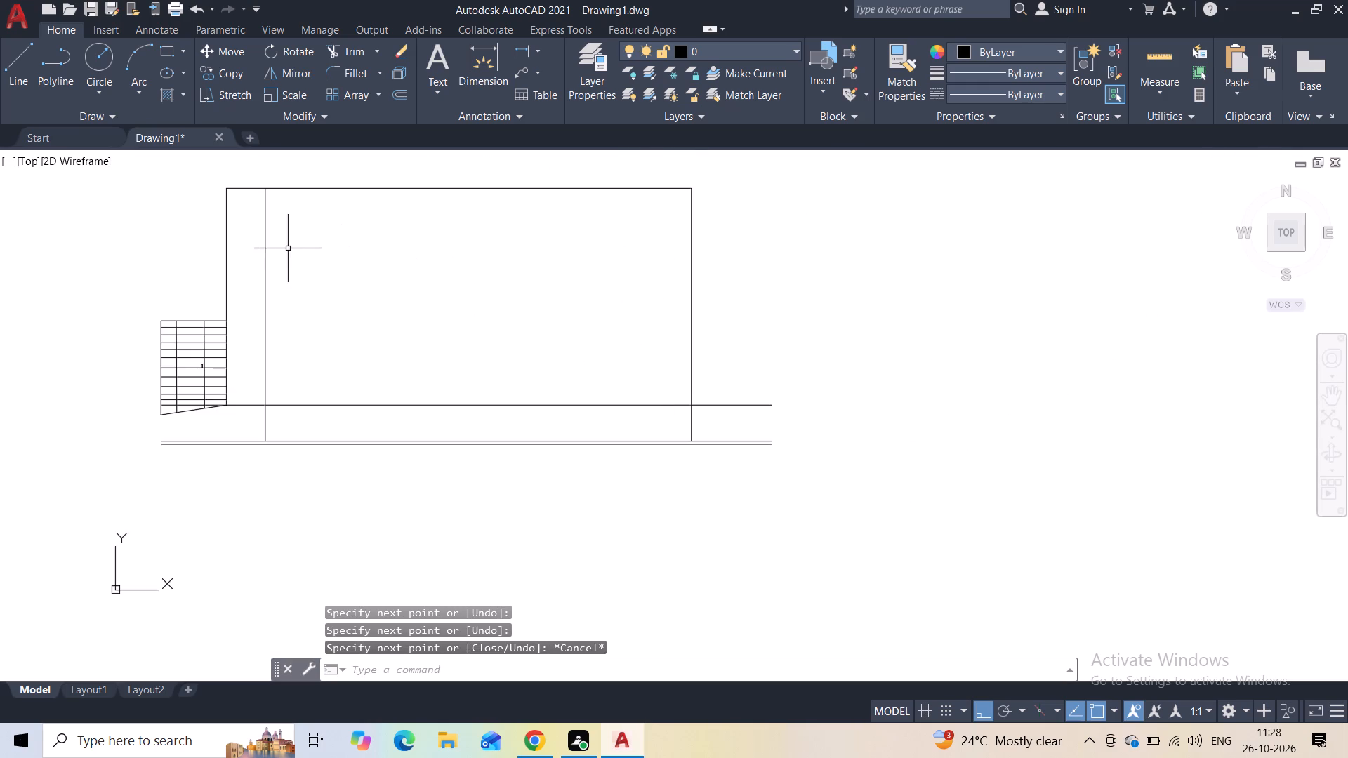
Check the spacing between the two tall verticals beside the gridded box with a temporary linear dimension.
scroll(232, 228, "up", 1)
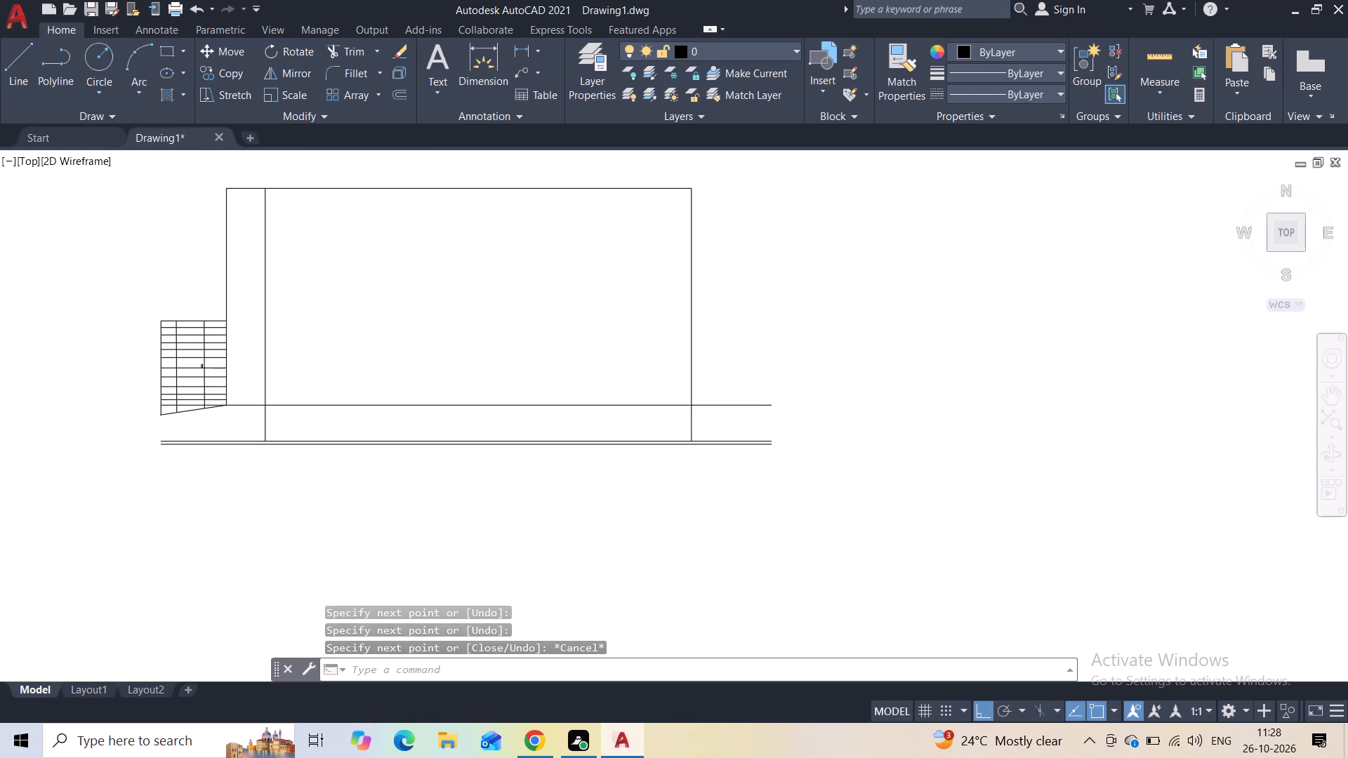
scroll(232, 227, "up", 2)
left_click(20, 68)
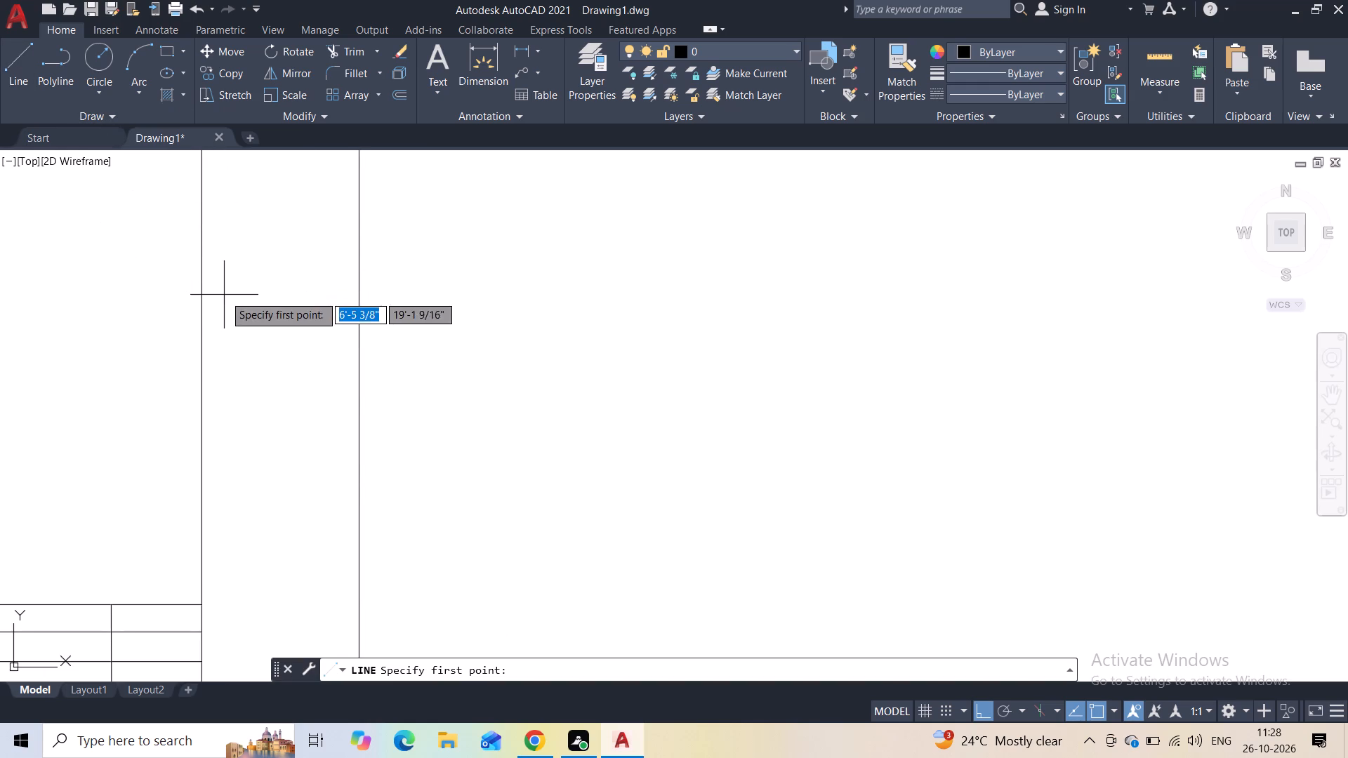
key("Escape")
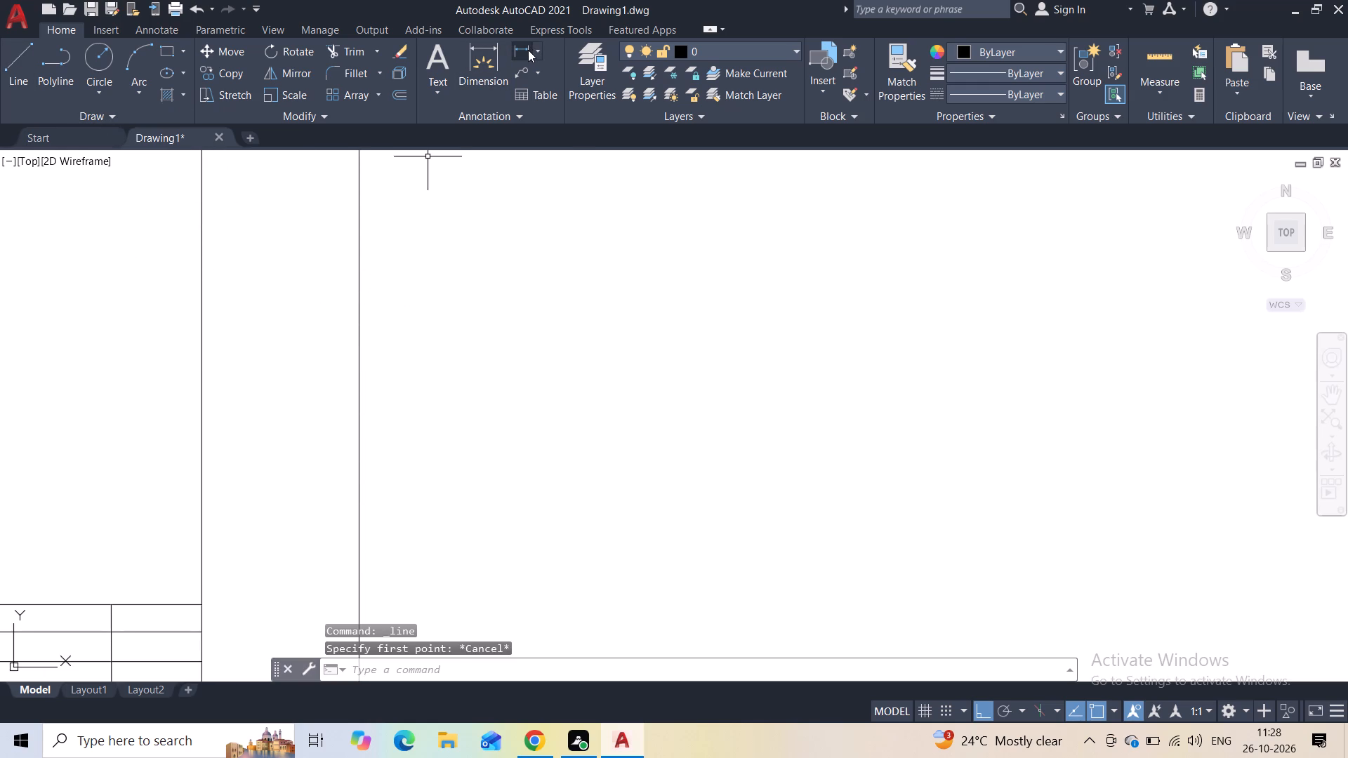
left_click(527, 50)
left_click(358, 292)
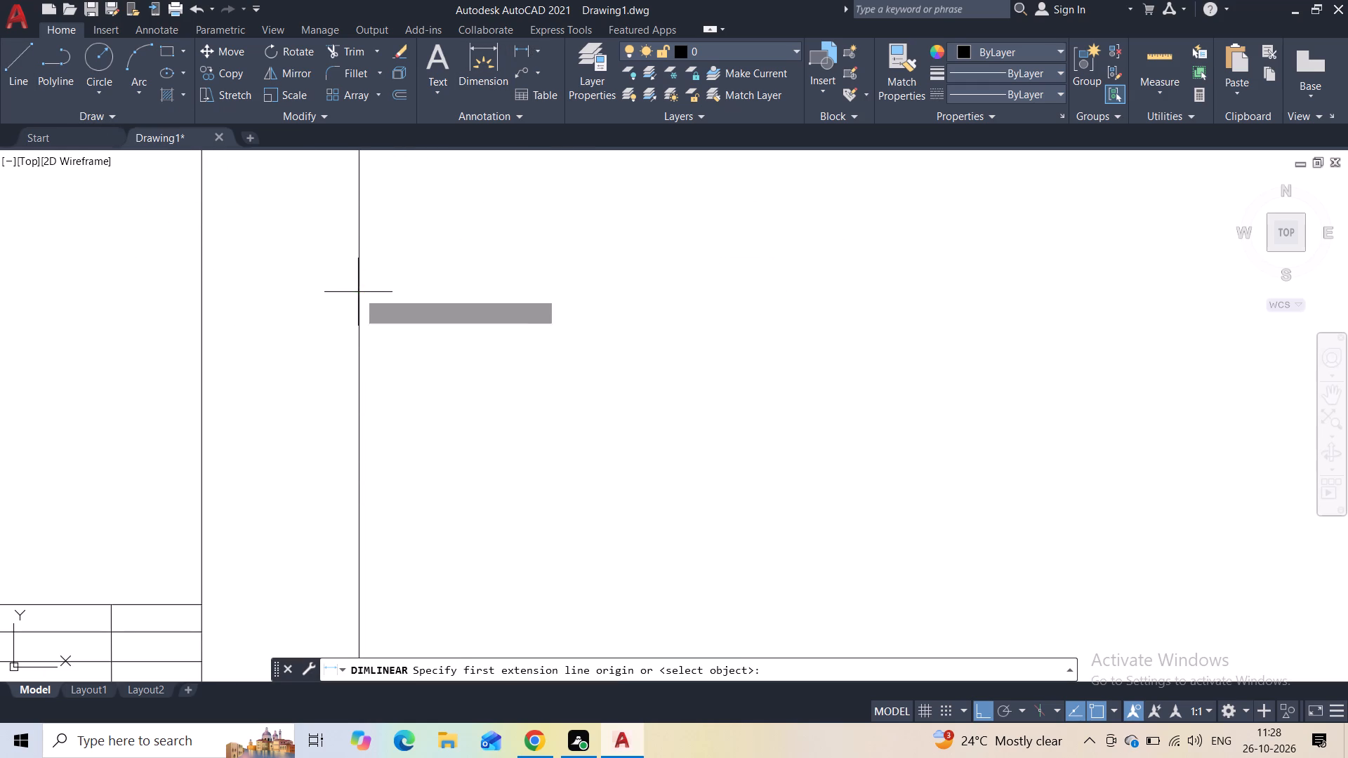
left_click(201, 297)
scroll(249, 279, "up", 1)
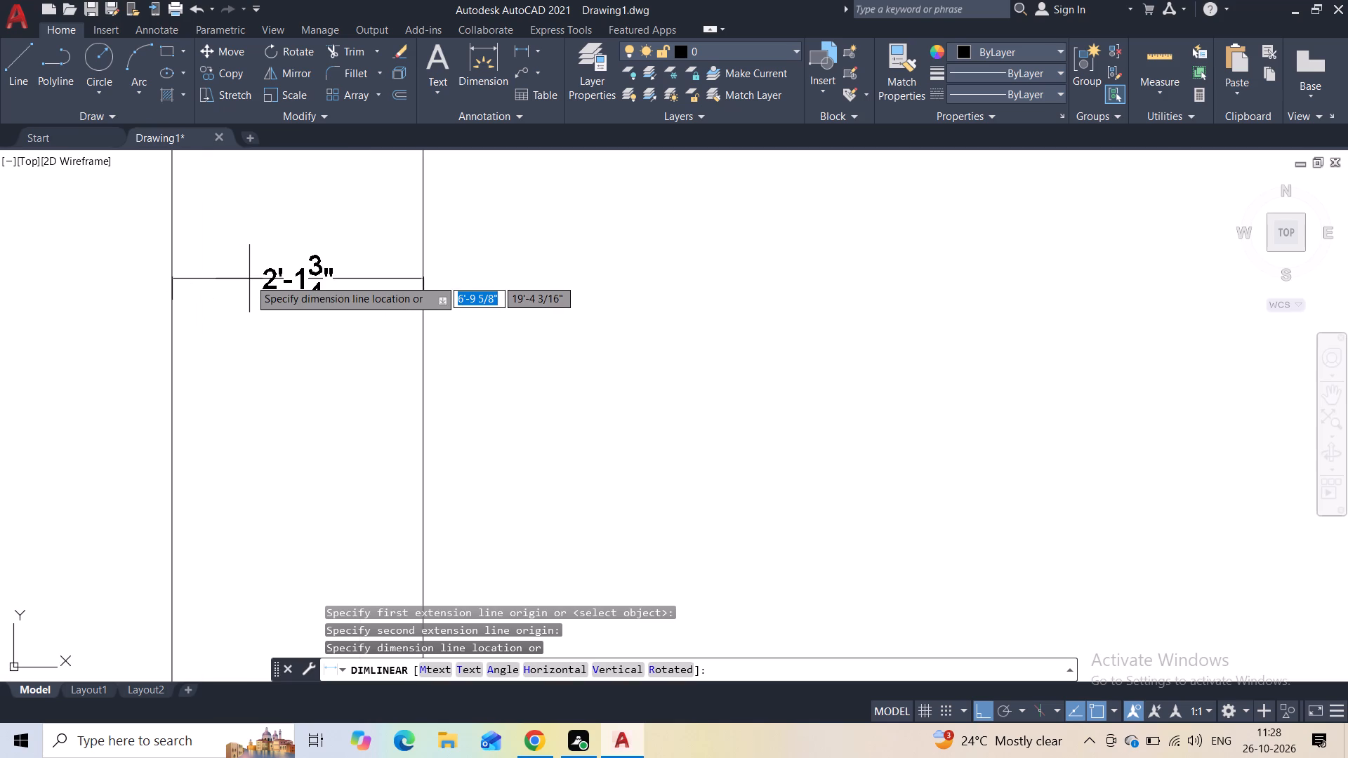
key("Escape")
Offset the new far vertical 2' inward, toward the gridded box.
scroll(249, 279, "down", 3)
left_click(15, 55)
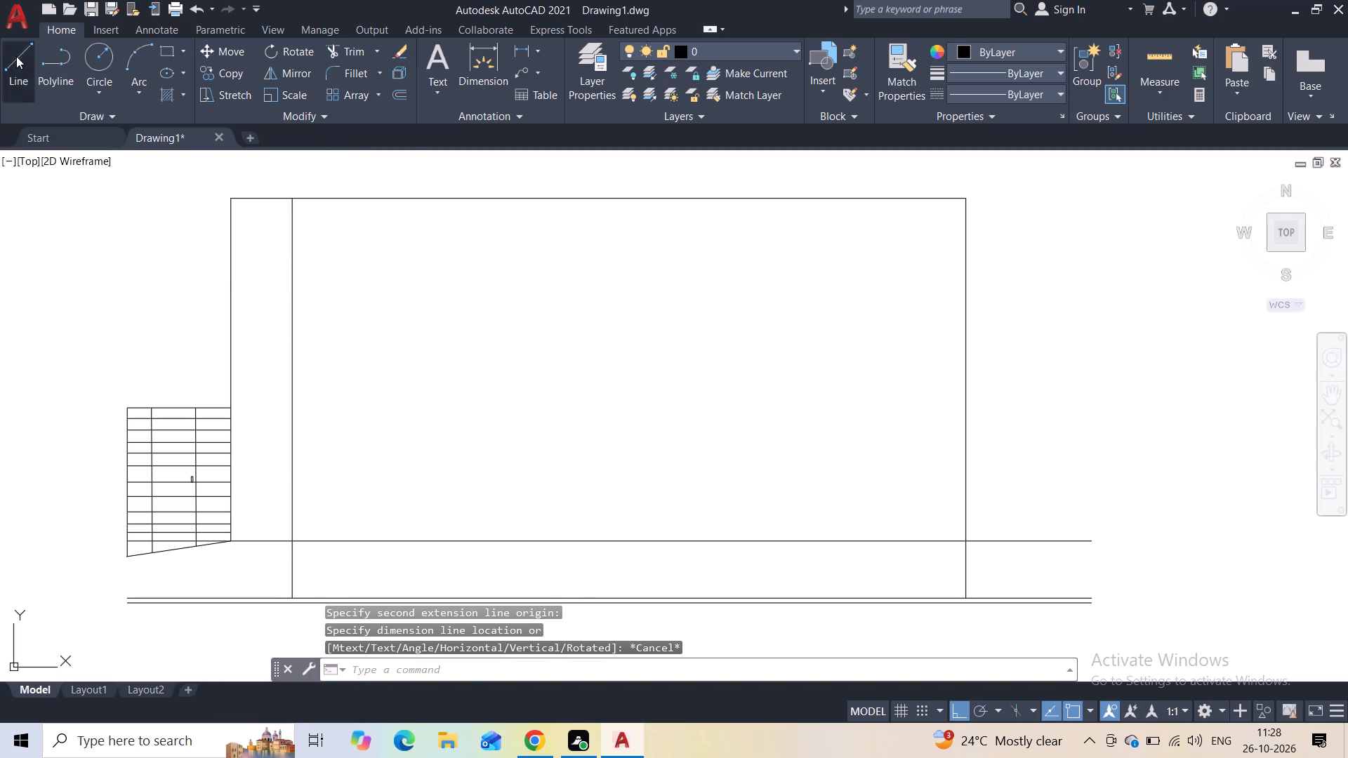
key("Escape")
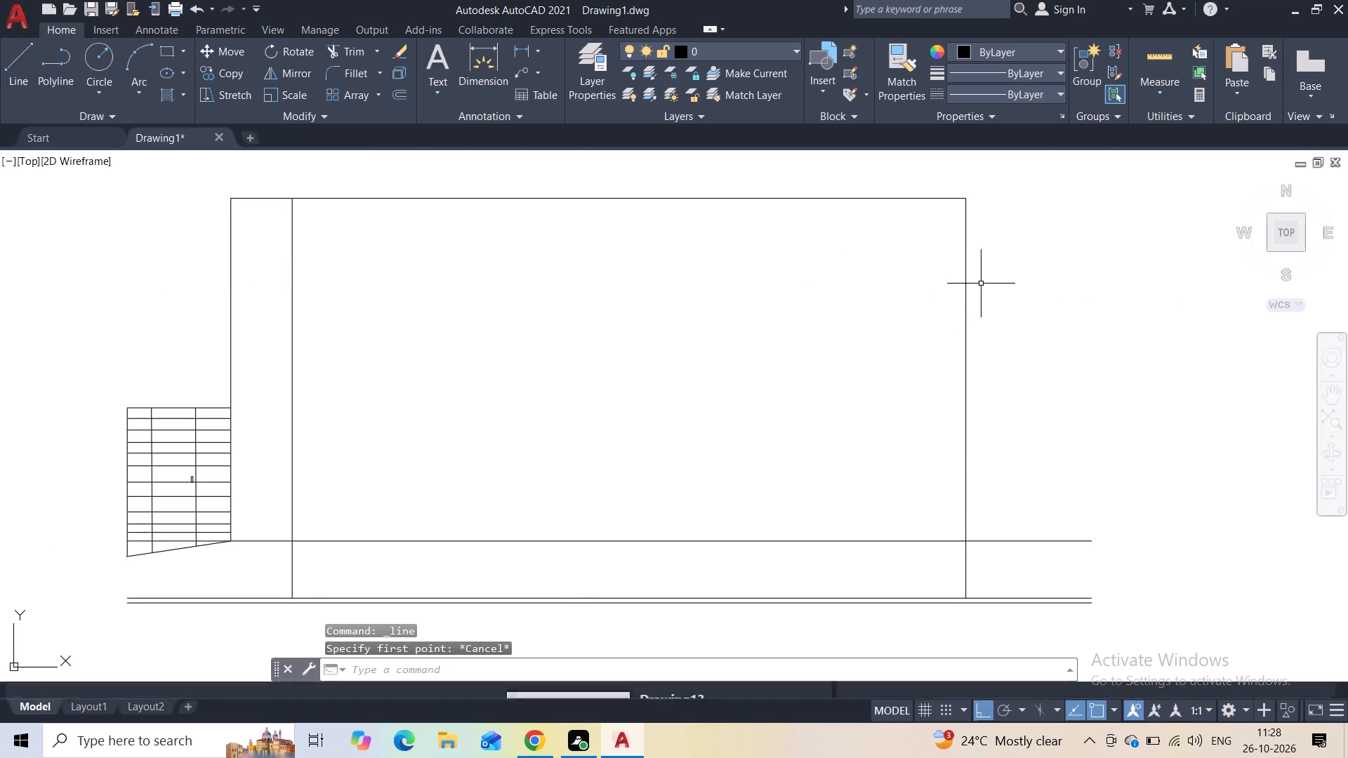
left_click_drag(981, 284, 973, 284)
left_click(944, 288)
left_click(401, 95)
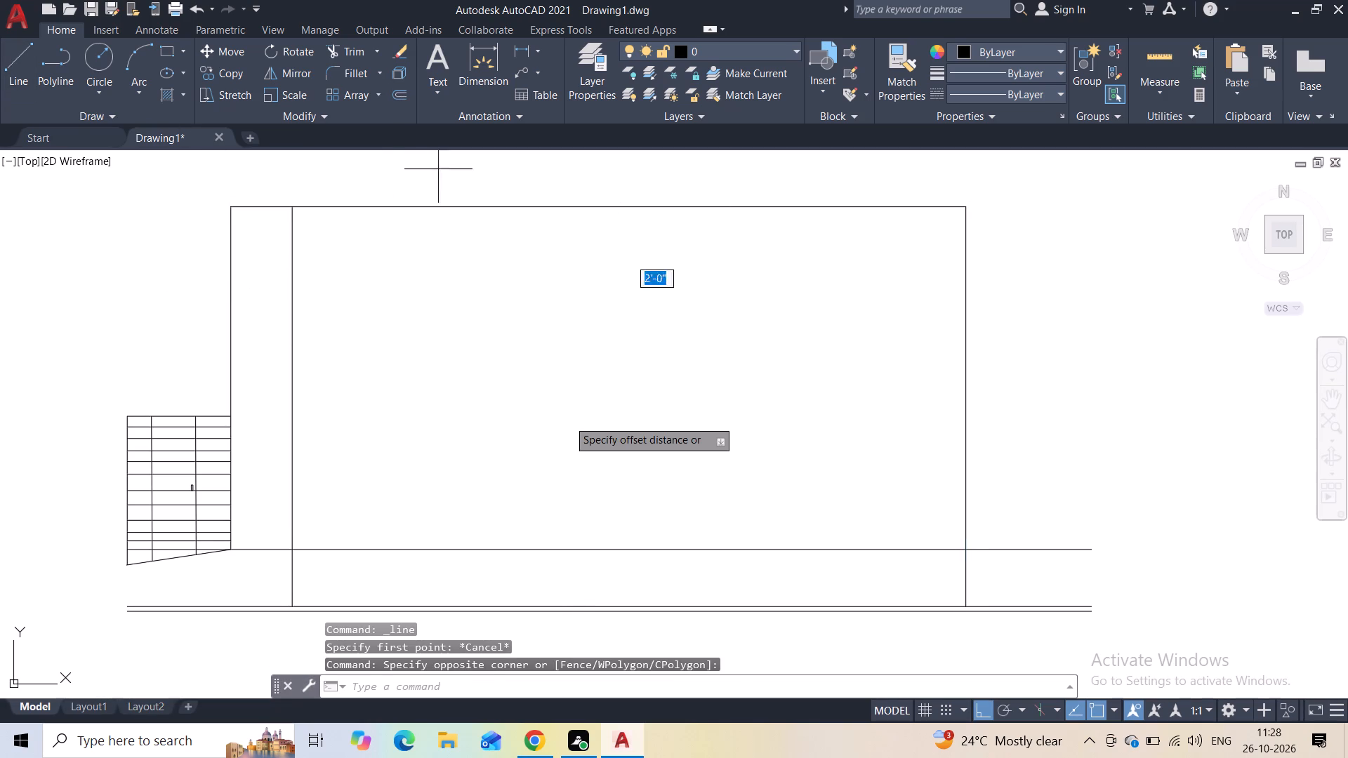
type("2'")
key("Return")
left_click_drag(600, 395, 655, 354)
key("Escape")
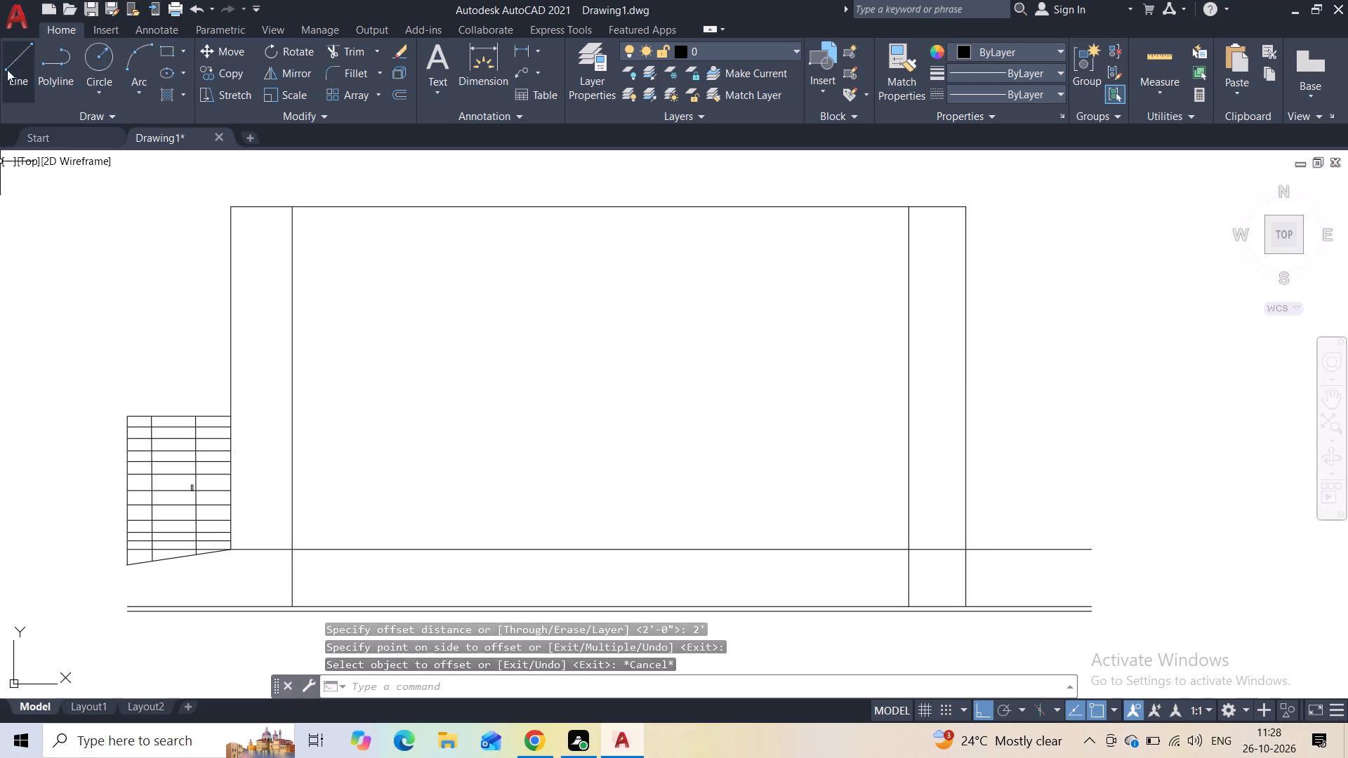
Draw a 2' vertical guide line down from the frame's top edge, just inside the inner vertical nearest the gridded box.
left_click(11, 45)
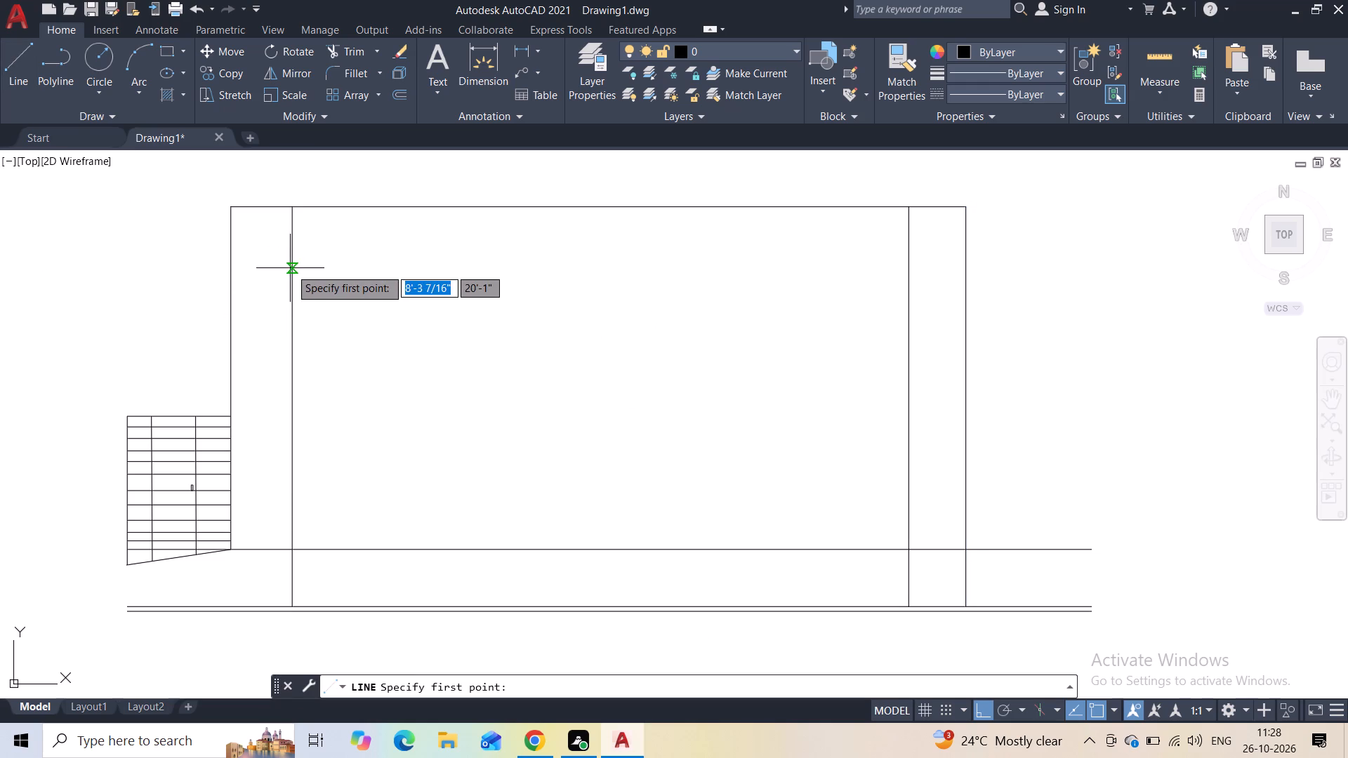
key("Escape")
key("space")
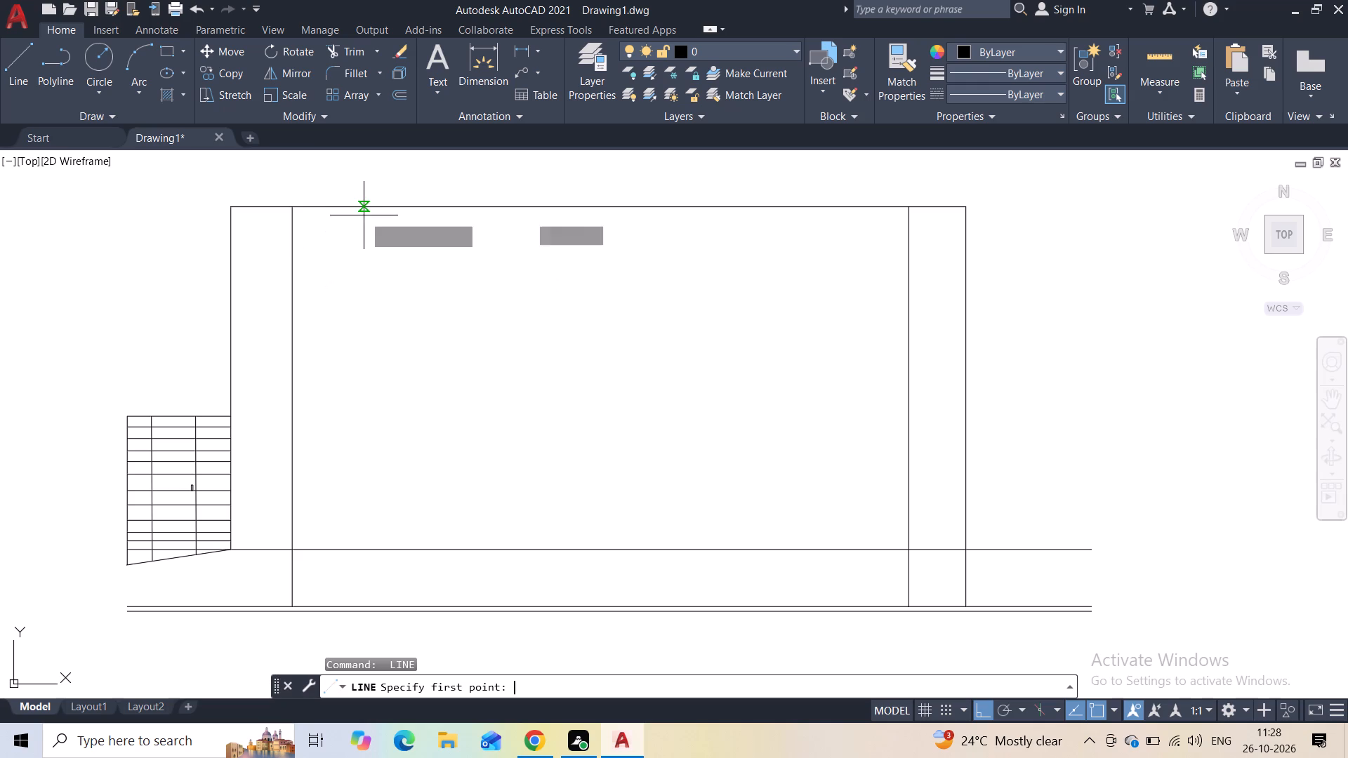
left_click(365, 208)
type("2'")
key("Return")
key("Escape")
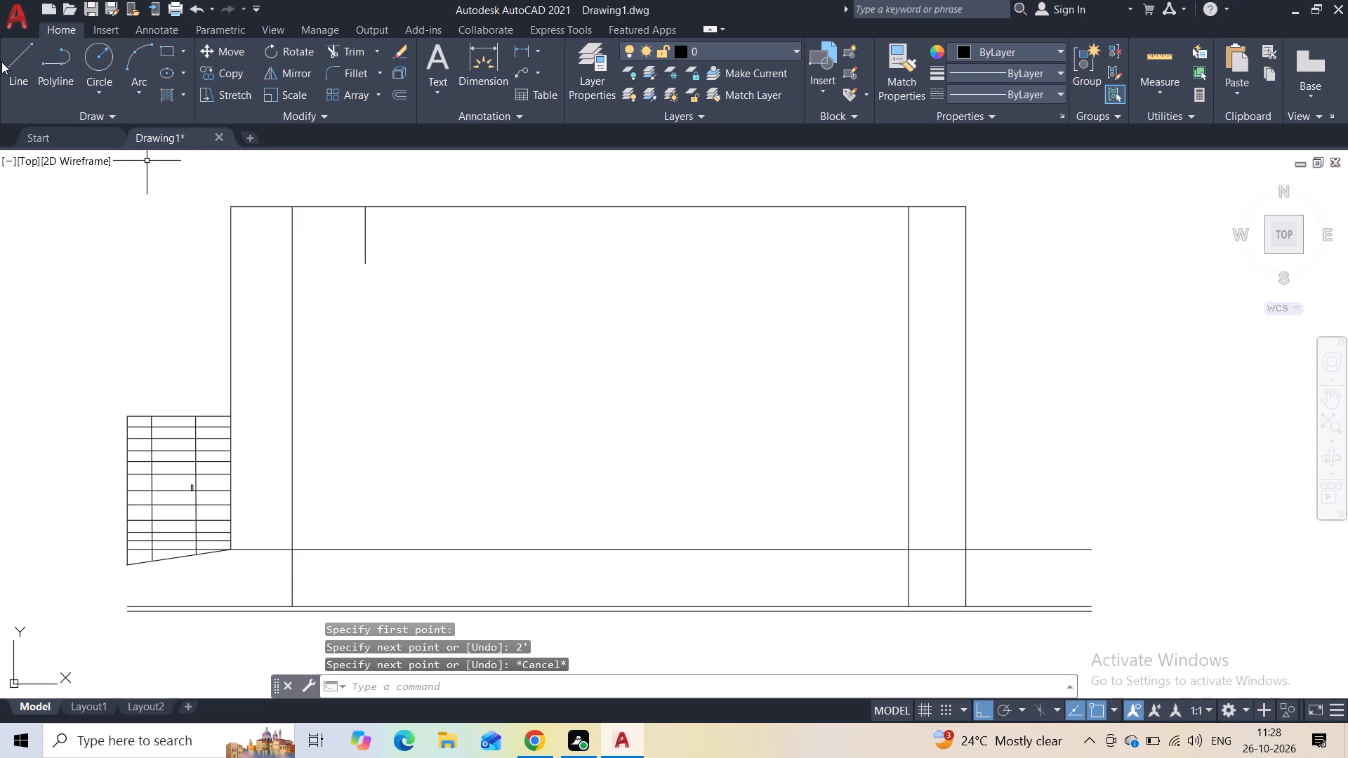
Draw the inner top edge as horizontal lines from the guide line's lower end to both inner verticals.
left_click(6, 62)
left_click(366, 267)
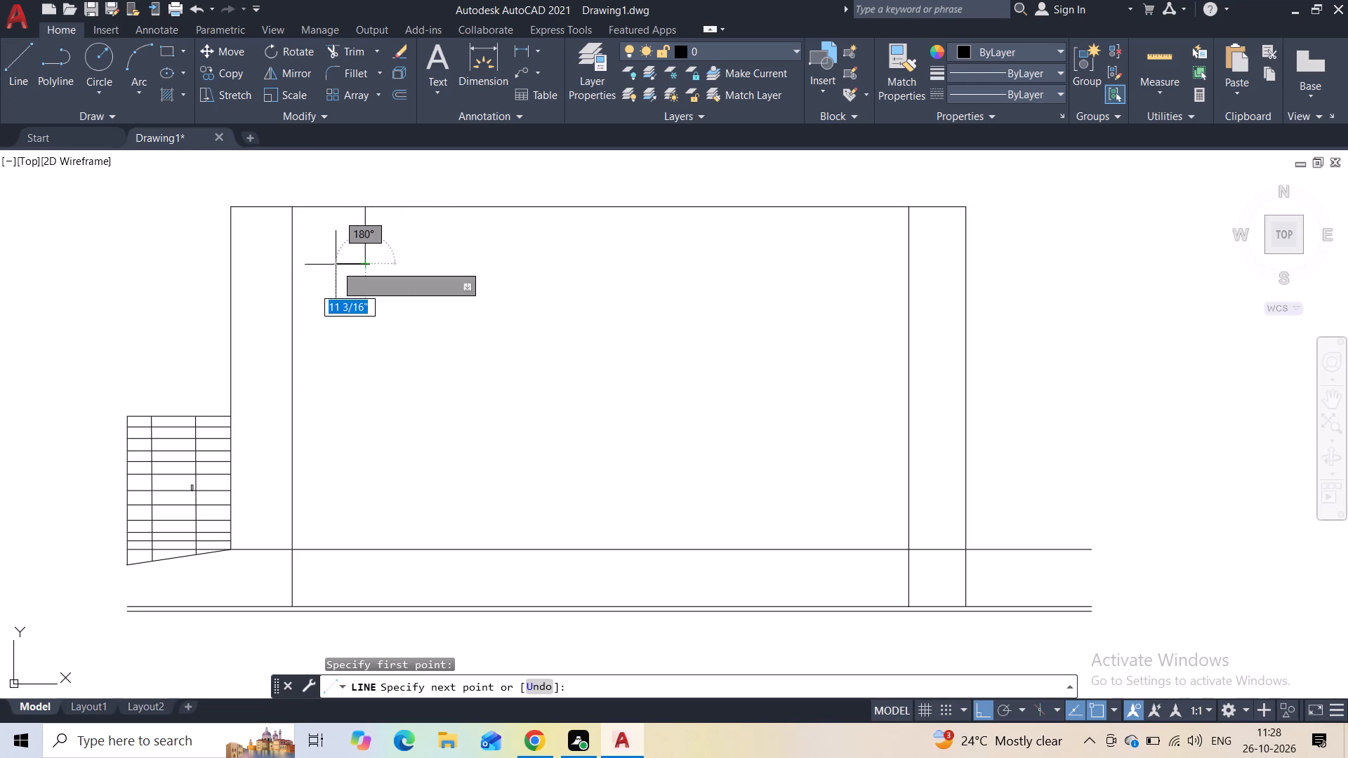
left_click(292, 271)
key("Escape")
key("space")
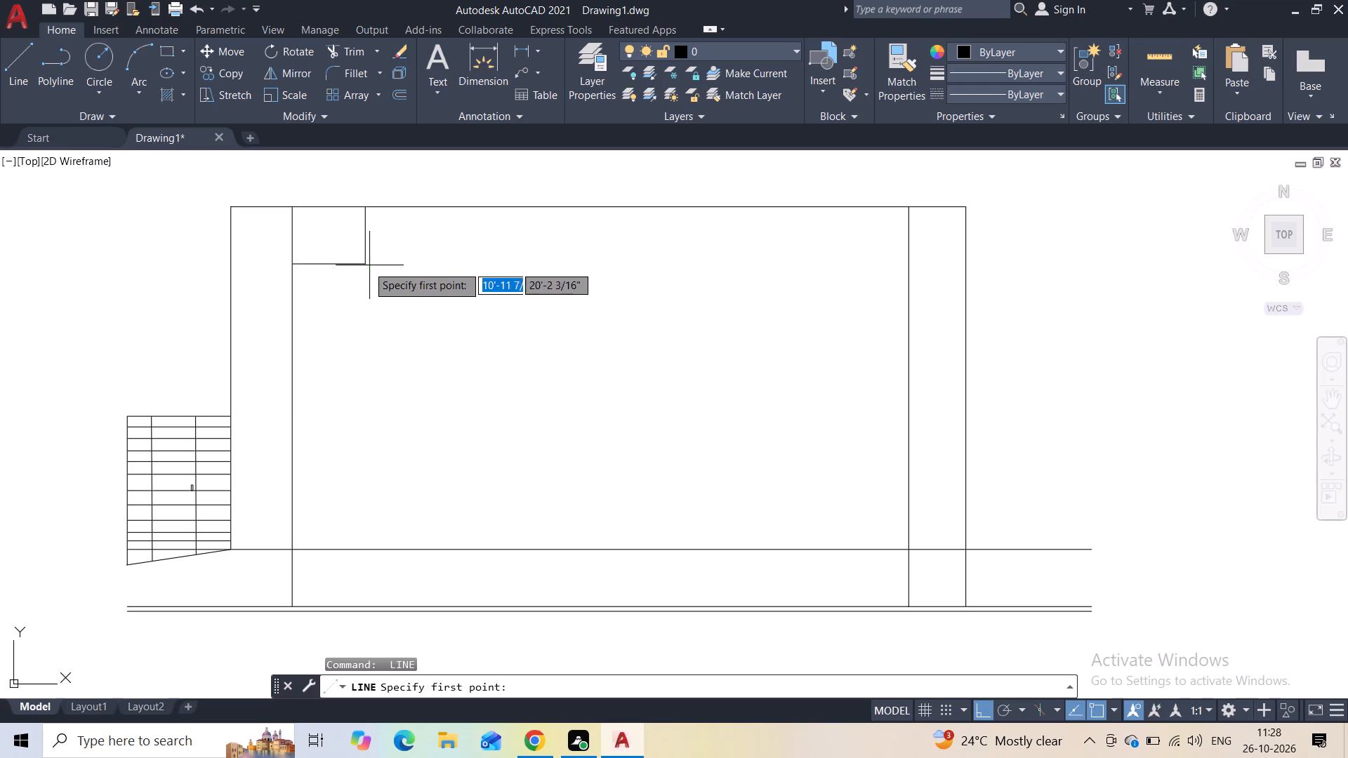
left_click(364, 266)
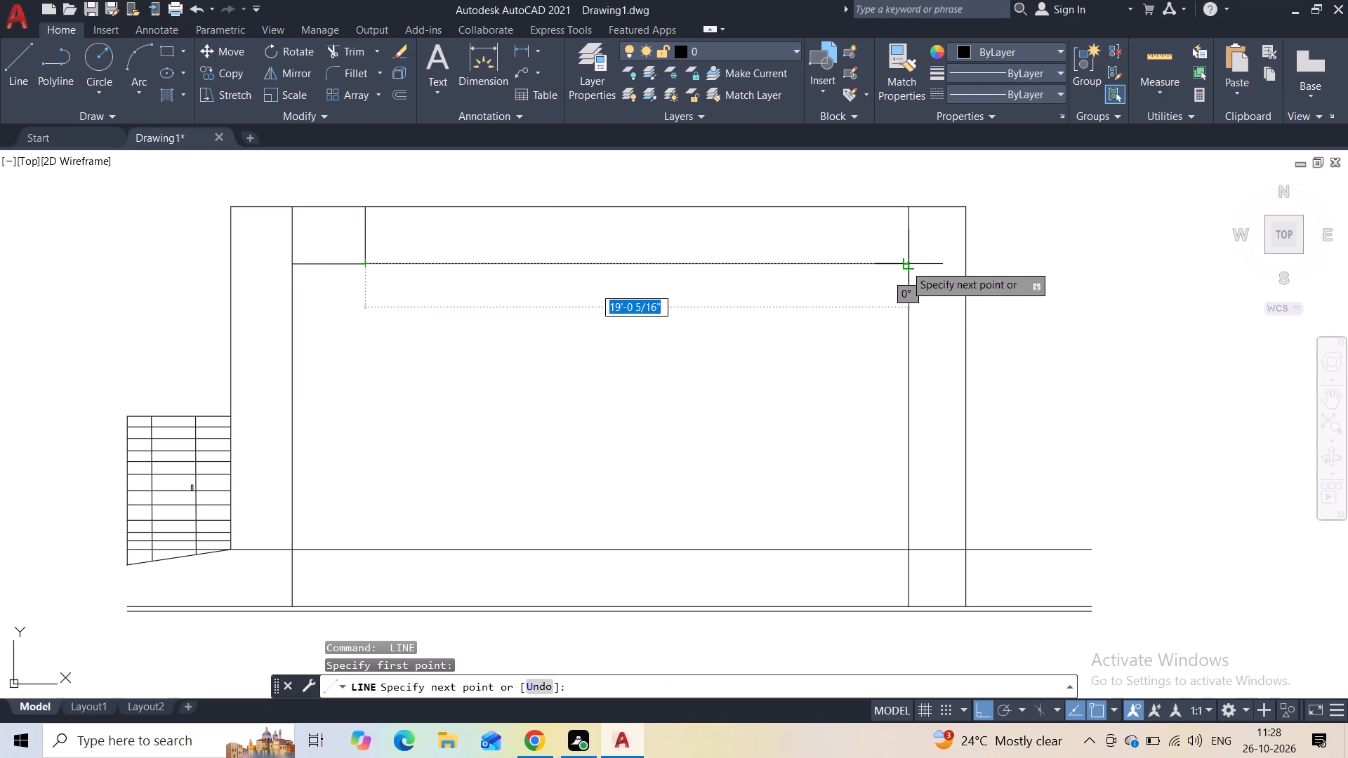
left_click(905, 265)
key("Escape")
Trim away the guide line and the parts of both inner verticals above the inner top edge.
left_click(348, 48)
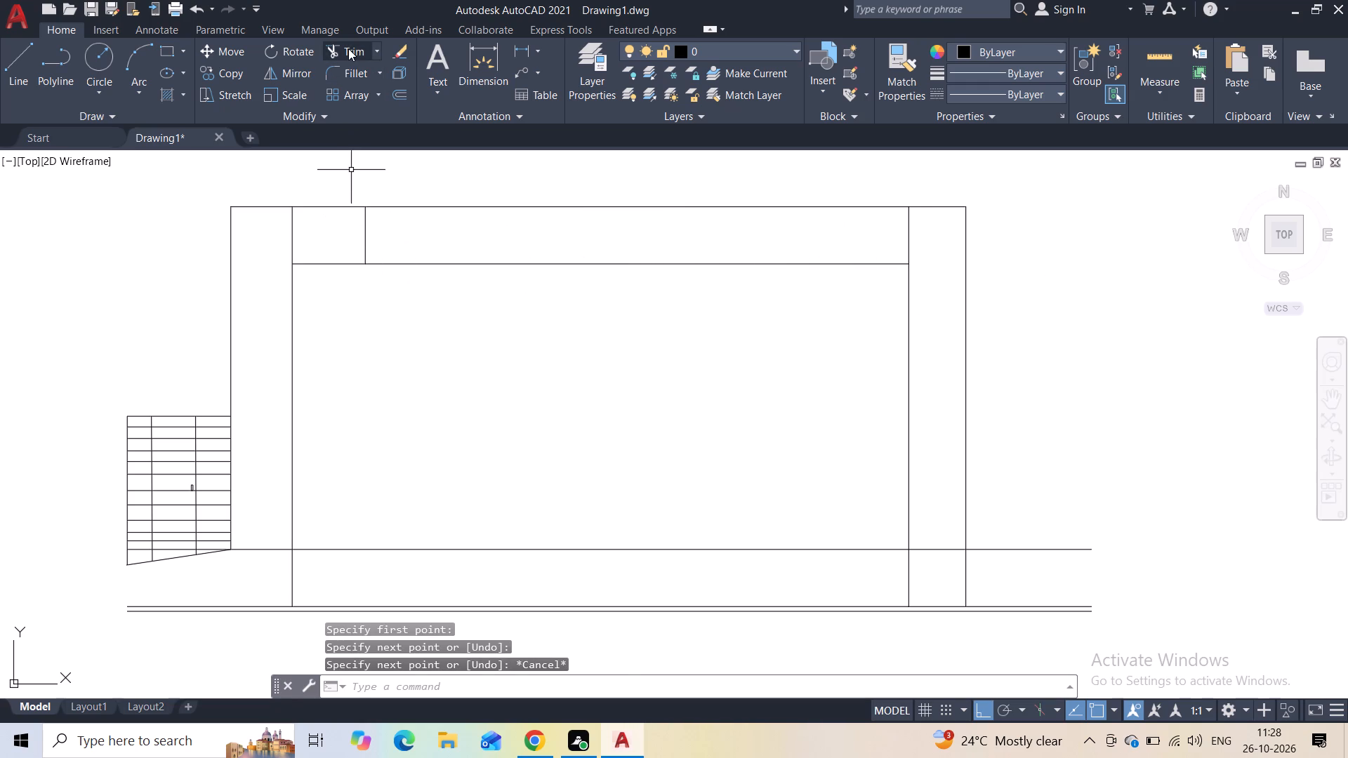
left_click_drag(283, 219, 503, 234)
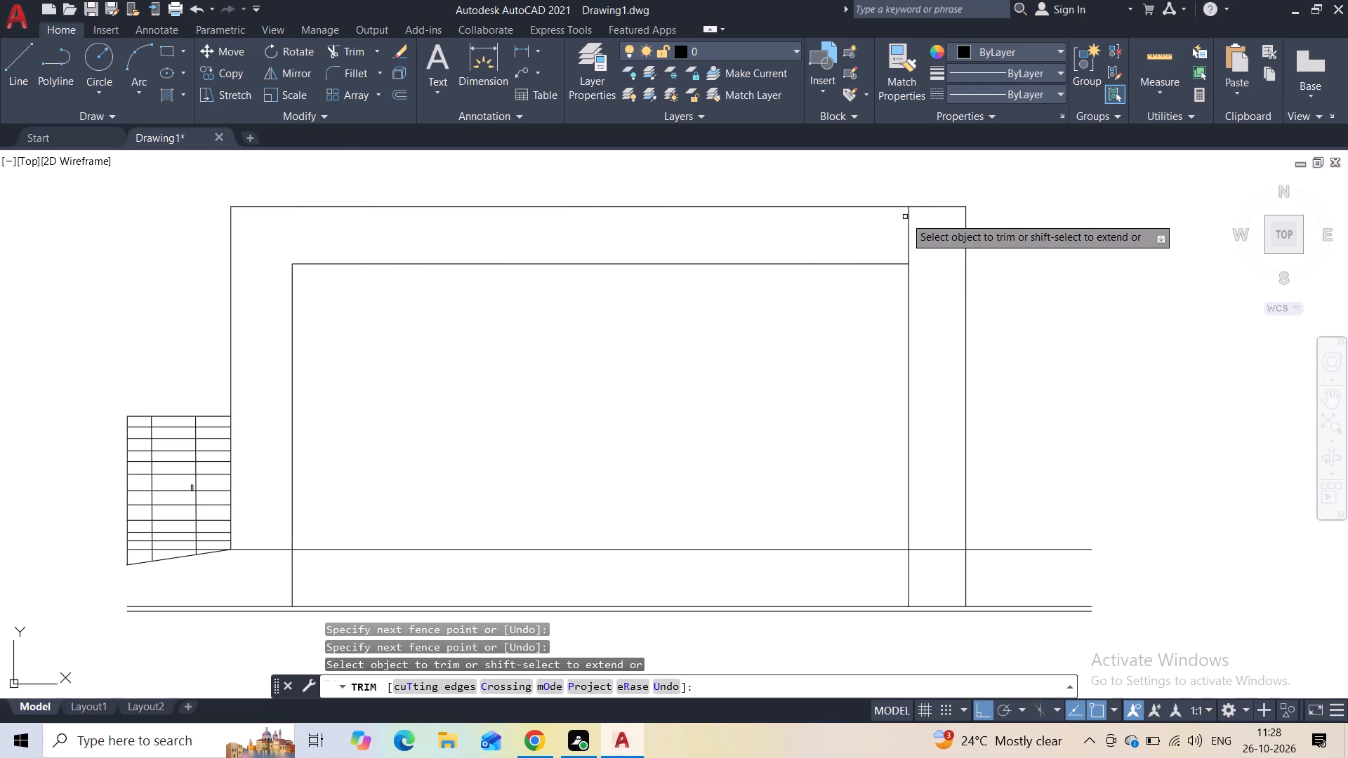
left_click_drag(920, 221, 887, 225)
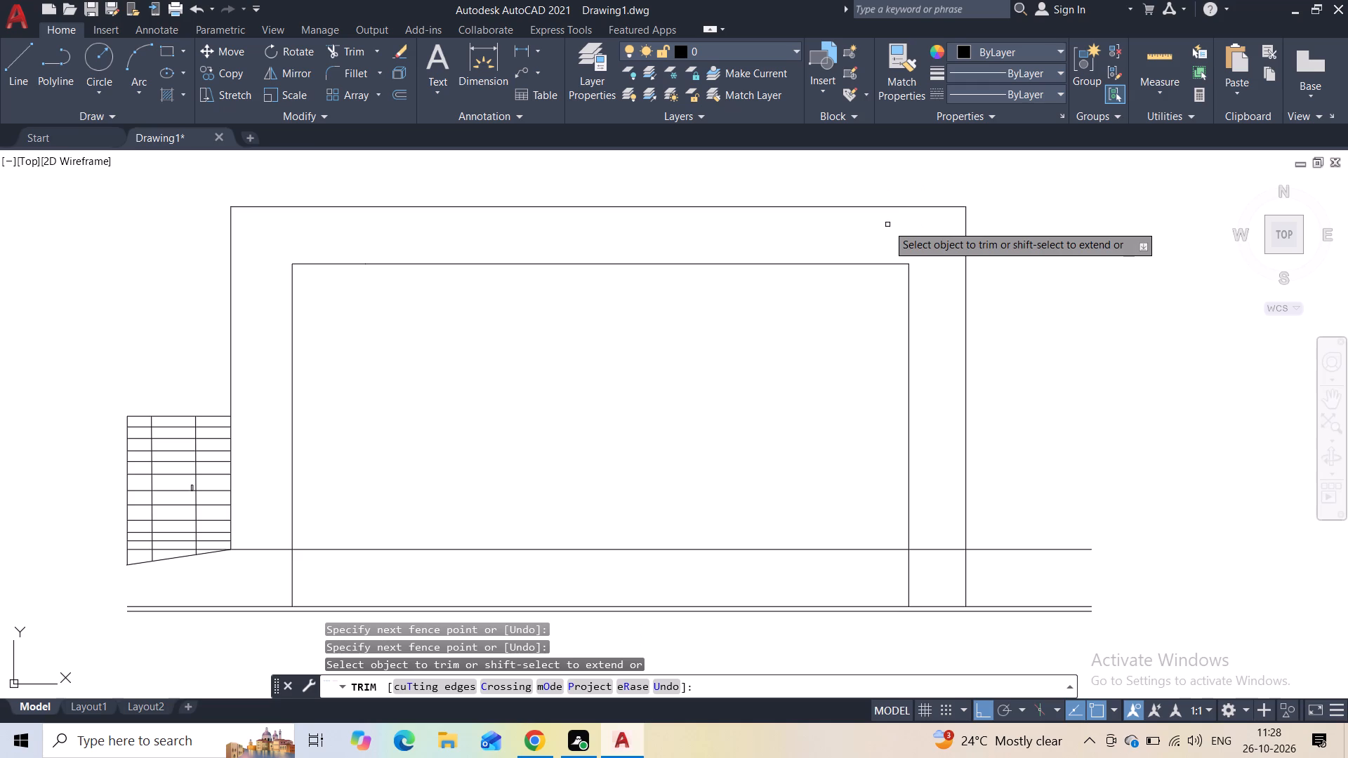
key("Escape")
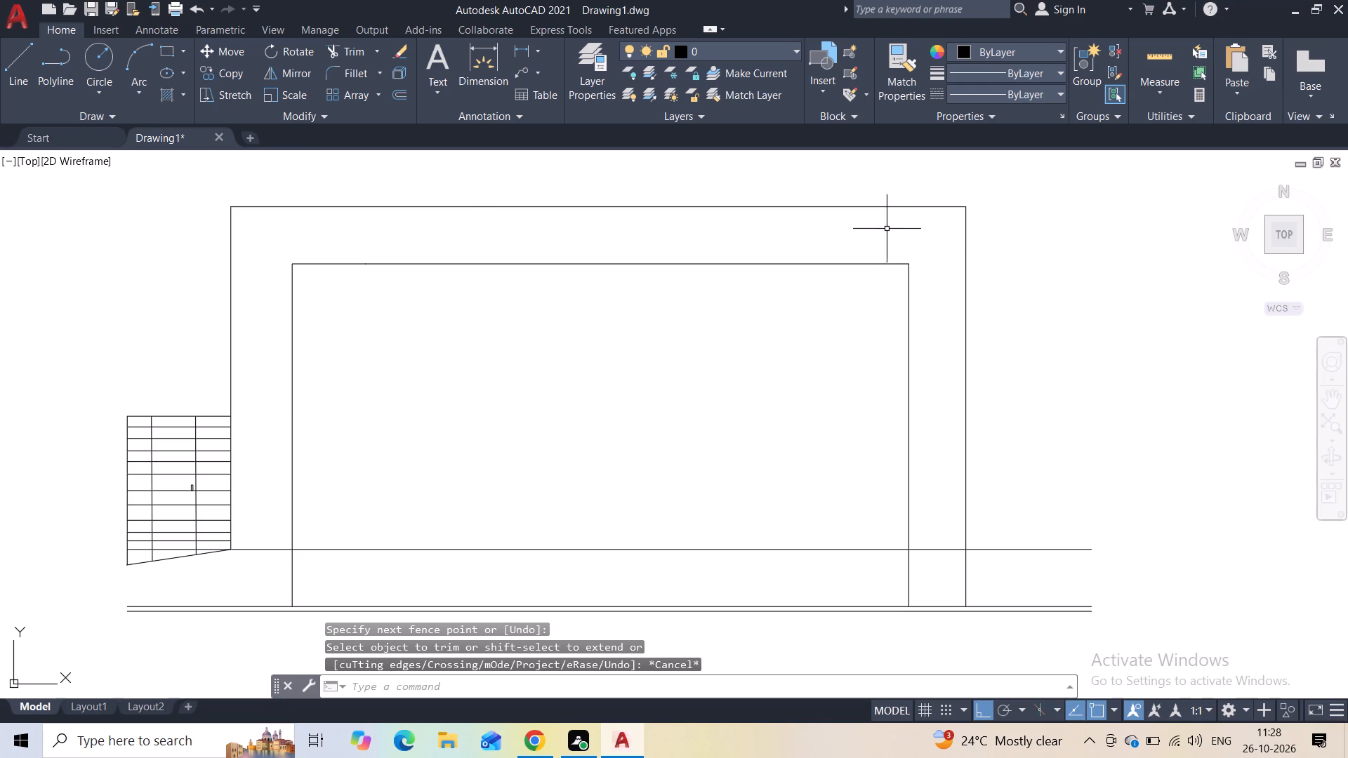
Draw a horizontal line from the gridded box to the nearest inner vertical, level with the second grid line above the long horizontal.
scroll(886, 231, "down", 1)
middle_click_drag(850, 324, 722, 284)
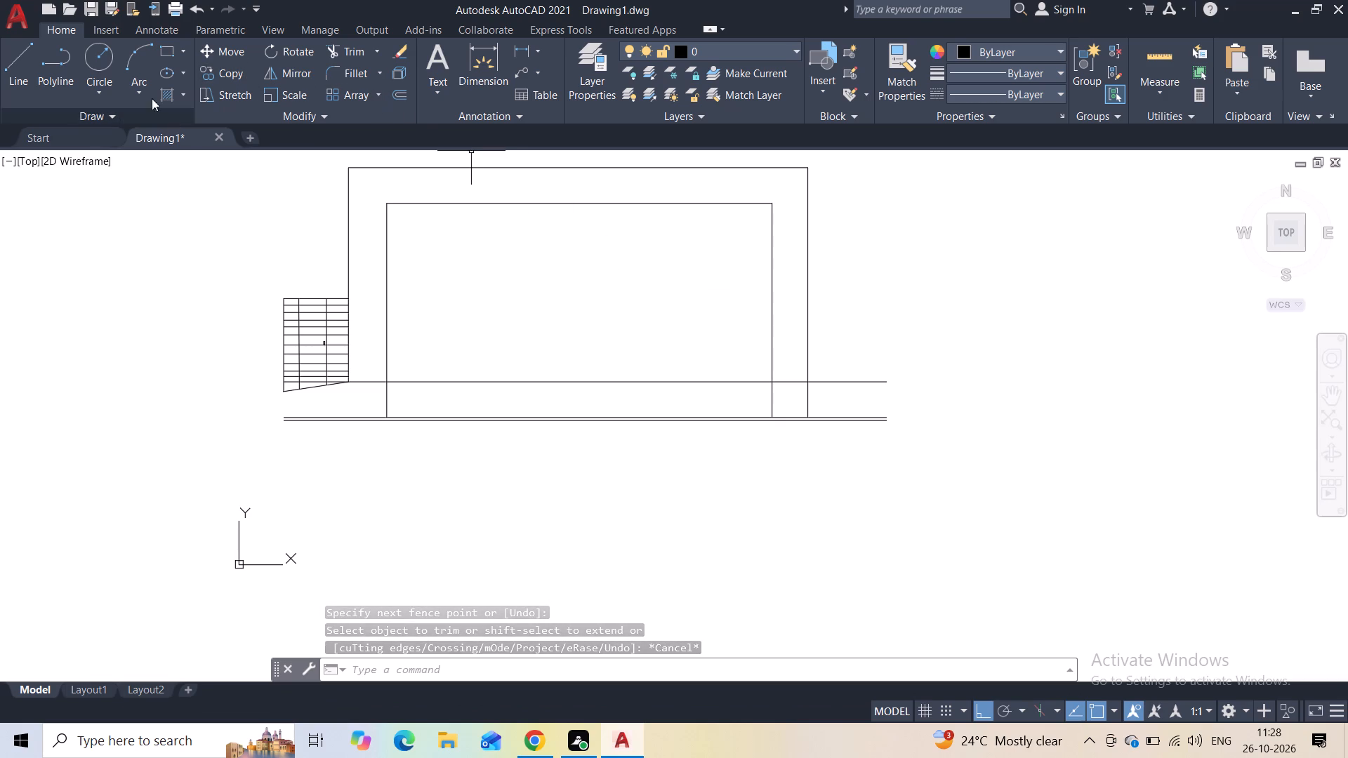
left_click(9, 67)
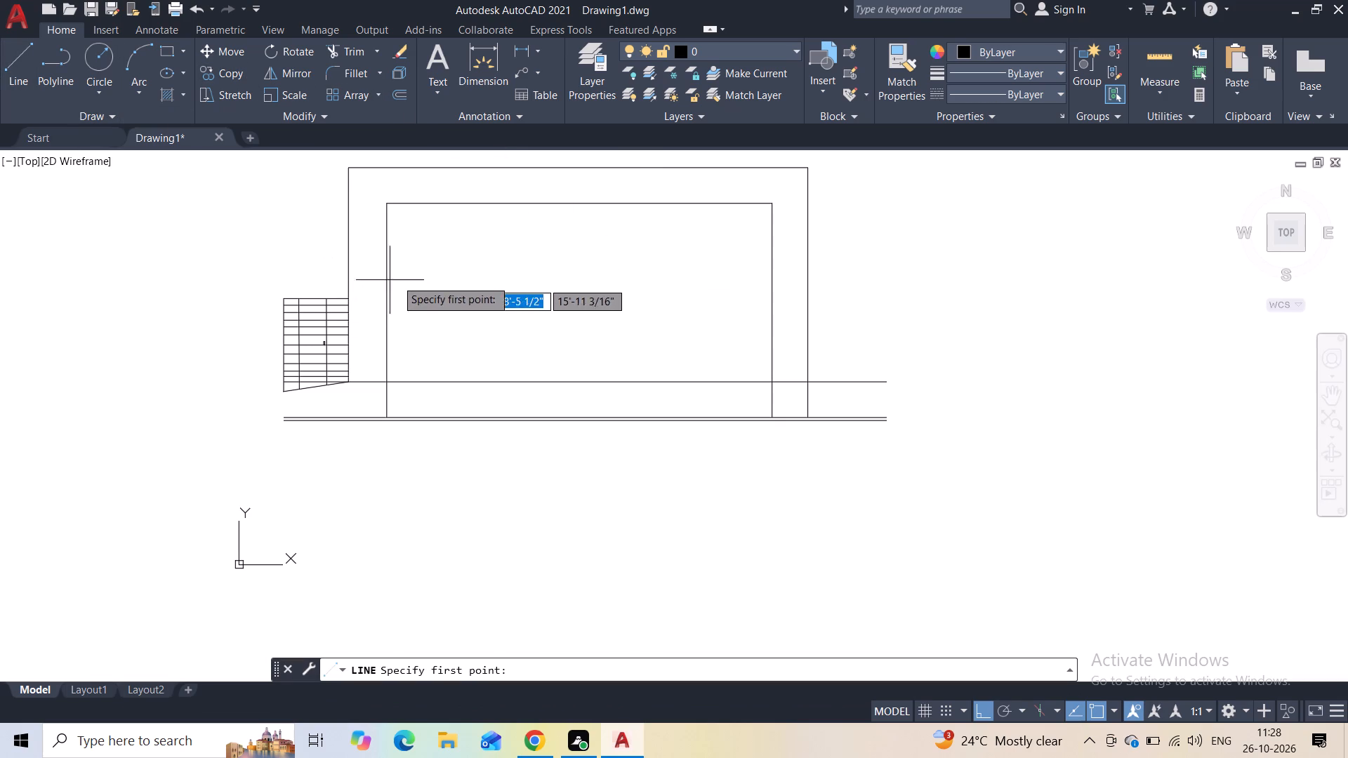
scroll(364, 332, "up", 1)
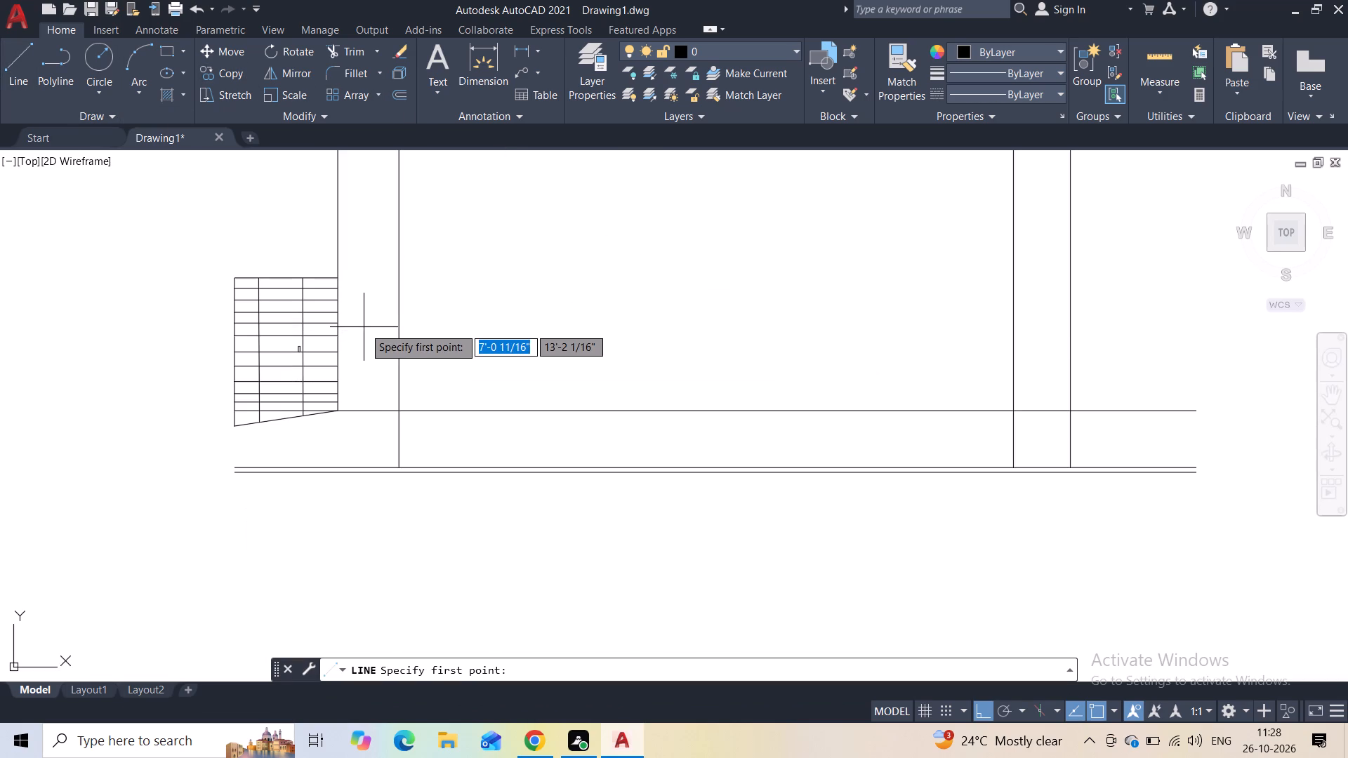
scroll(369, 372, "up", 2)
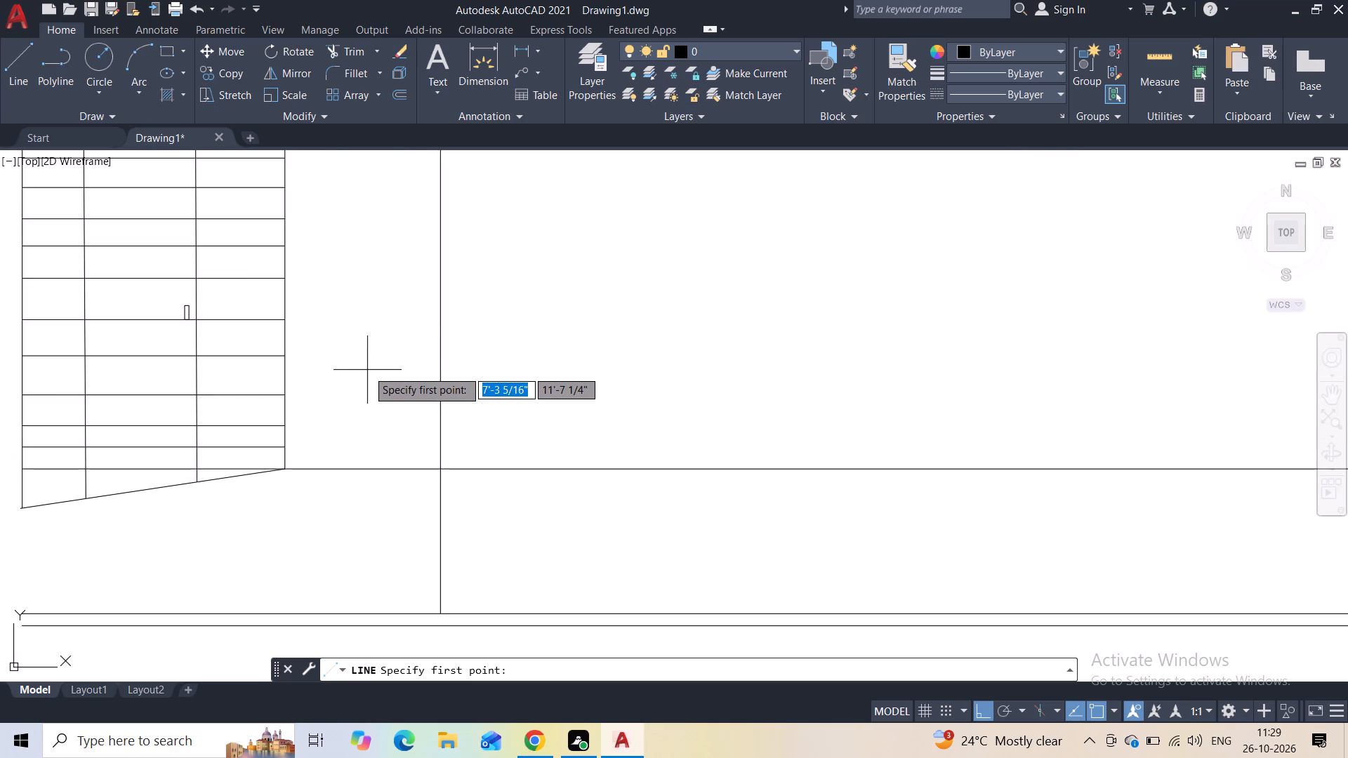
left_click(286, 423)
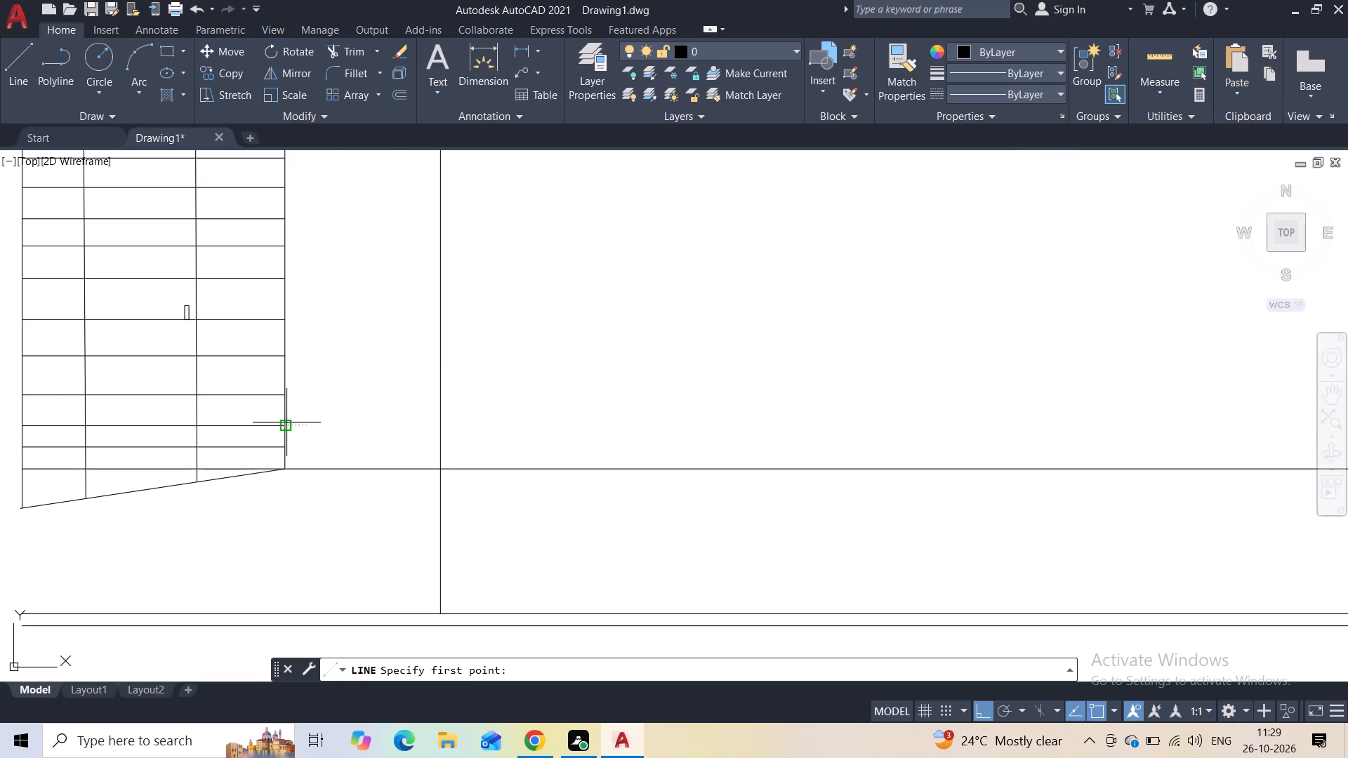
left_click(439, 425)
key("Escape")
Move the short horizontal between the gridded box and the nearest inner vertical up slightly, above the second grid line.
scroll(407, 408, "down", 4)
scroll(407, 408, "up", 2)
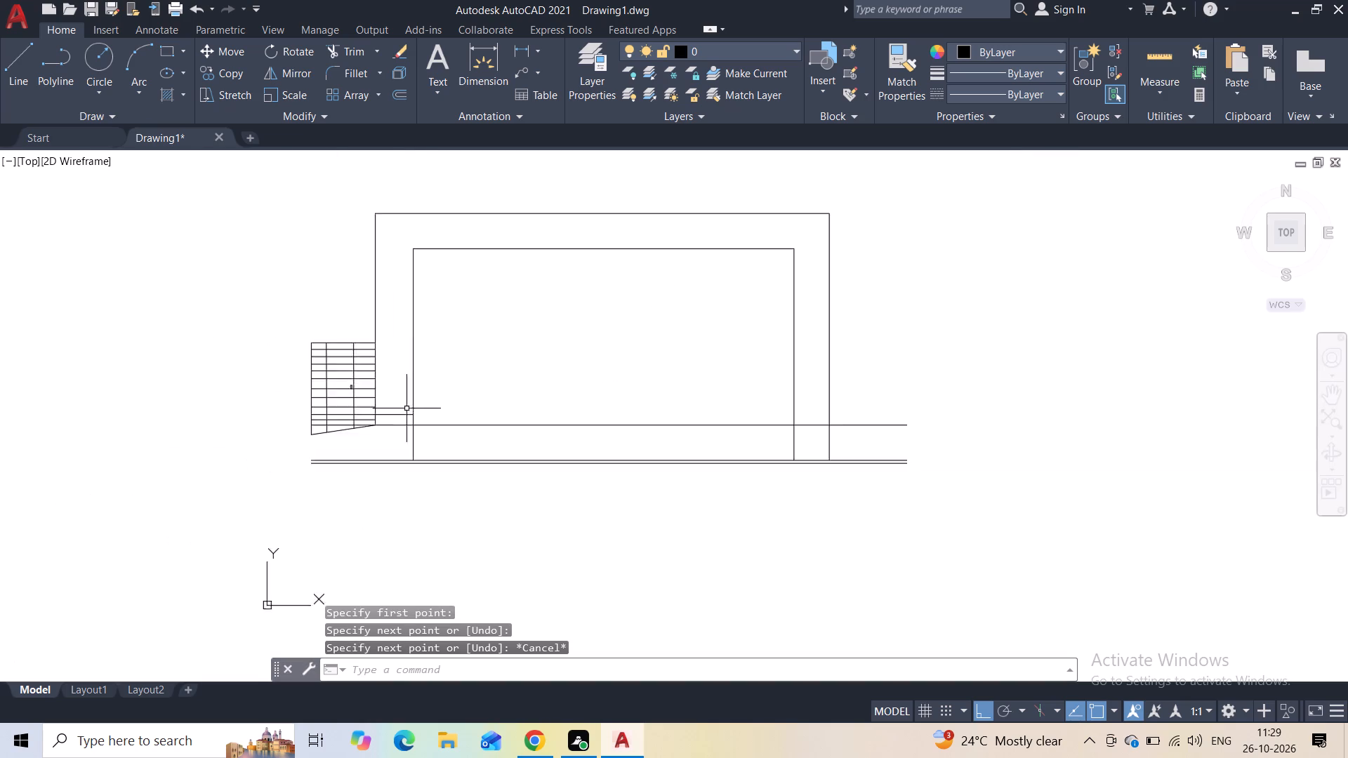
scroll(407, 408, "up", 1)
left_click(397, 422)
scroll(381, 430, "up", 2)
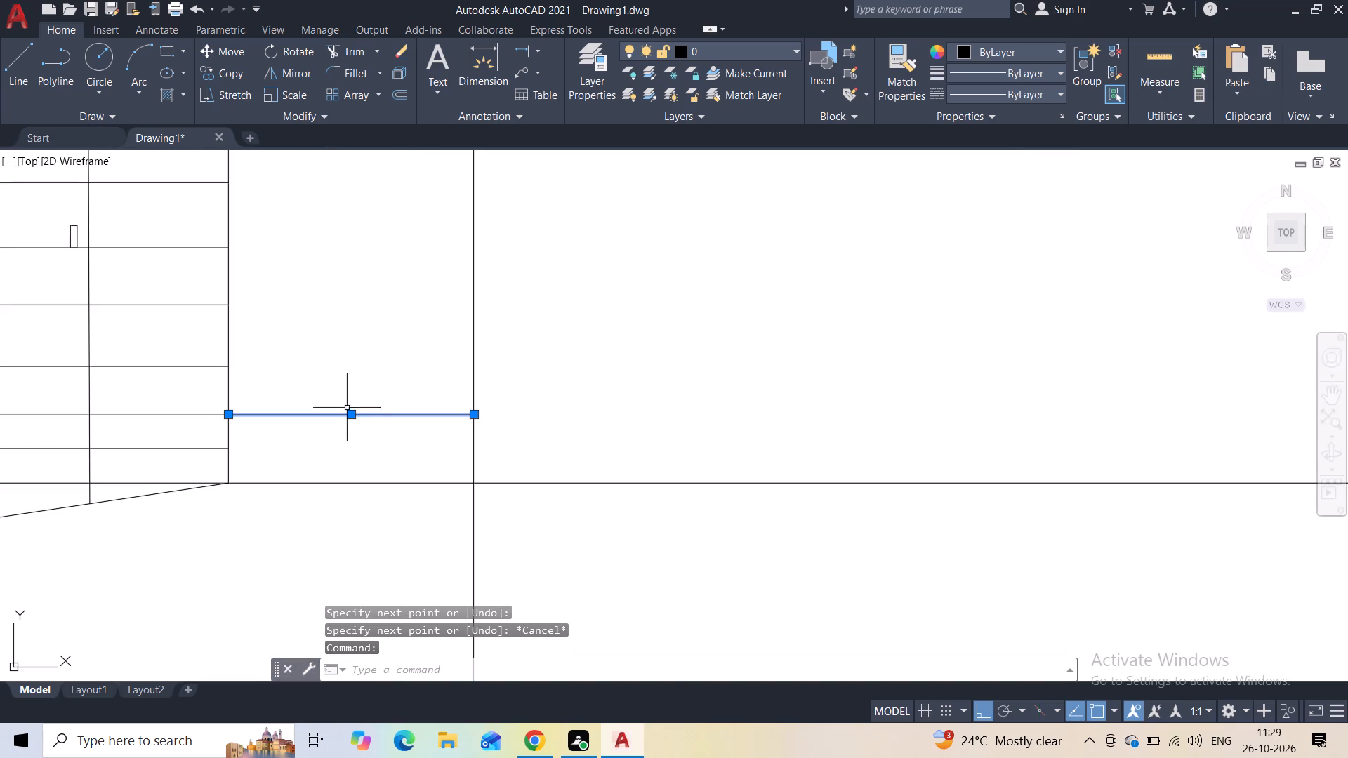
left_click(350, 414)
left_click(347, 385)
key("Escape")
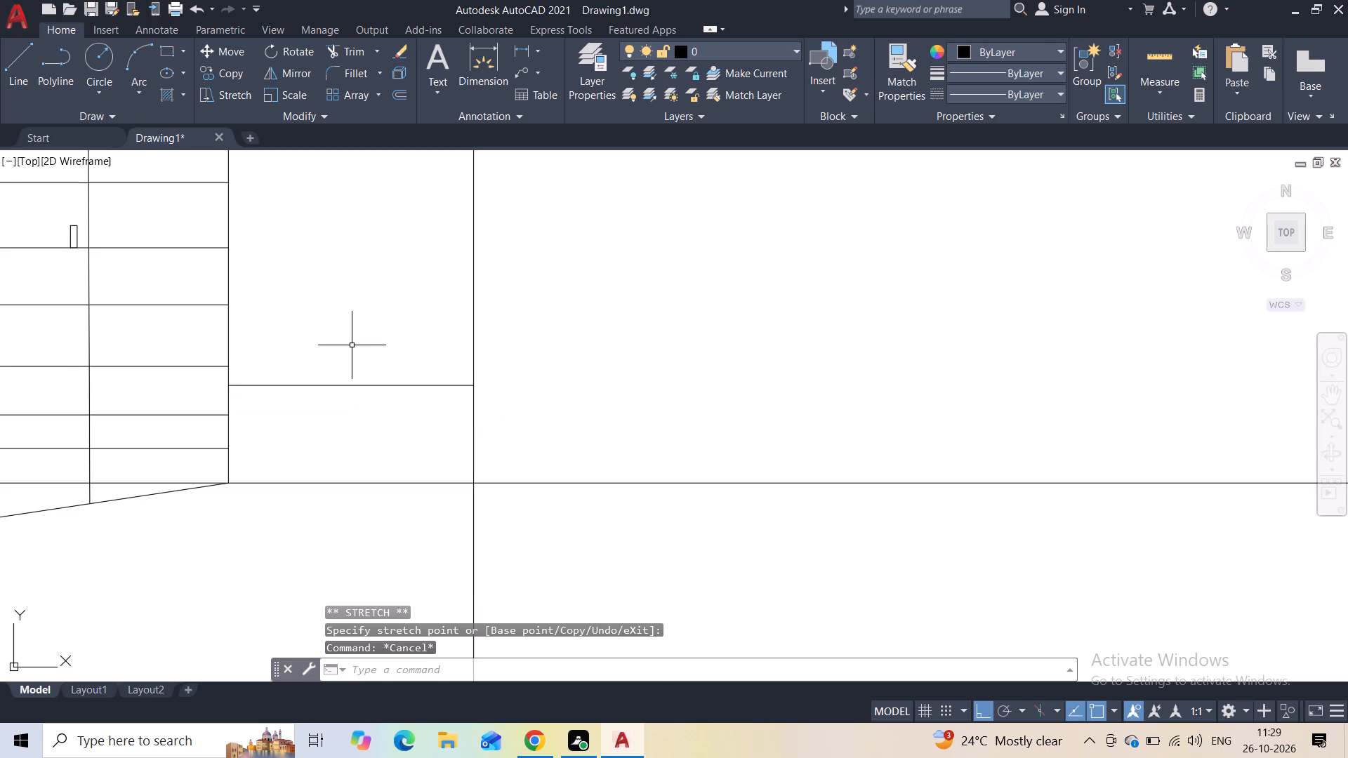
Draw a matching horizontal line across the frame leg farthest from the gridded box, level with the raised short horizontal.
scroll(352, 345, "down", 3)
left_click(33, 85)
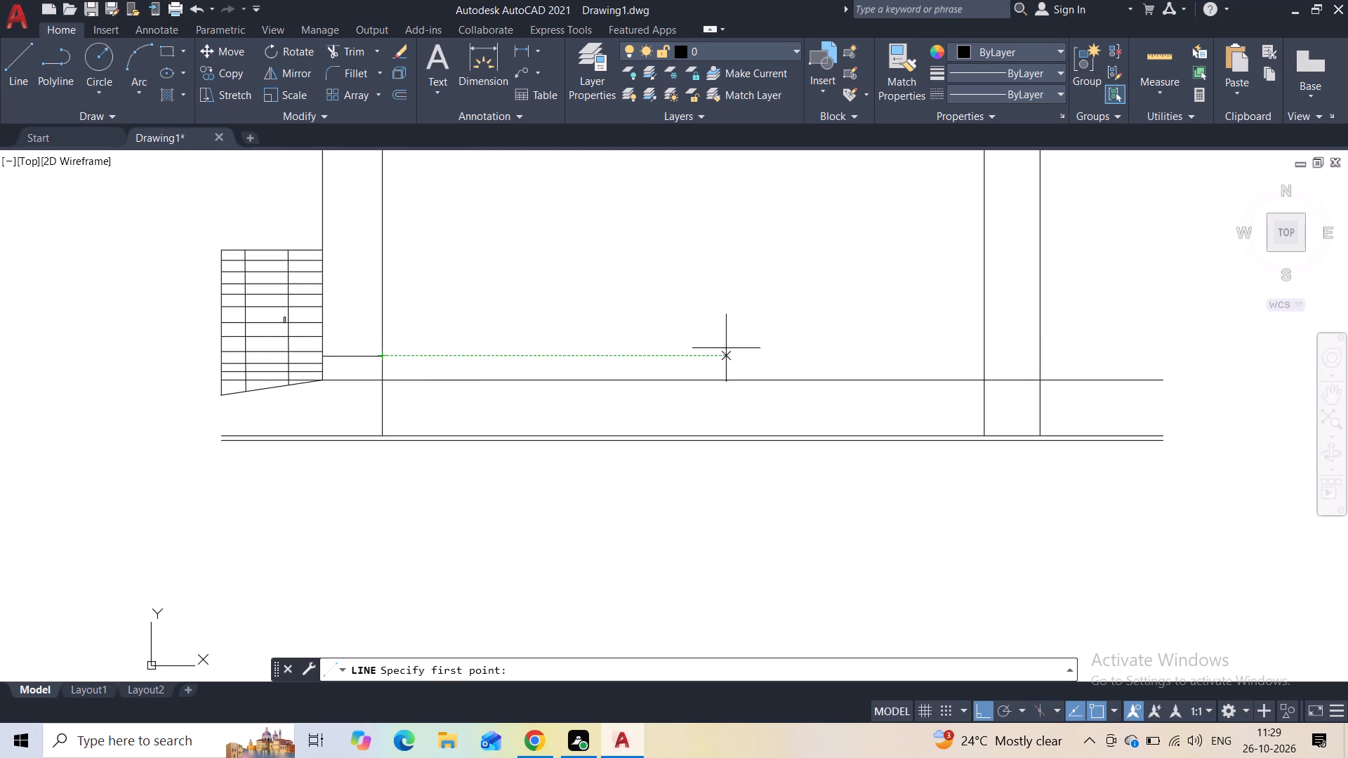
left_click(984, 352)
left_click(1038, 359)
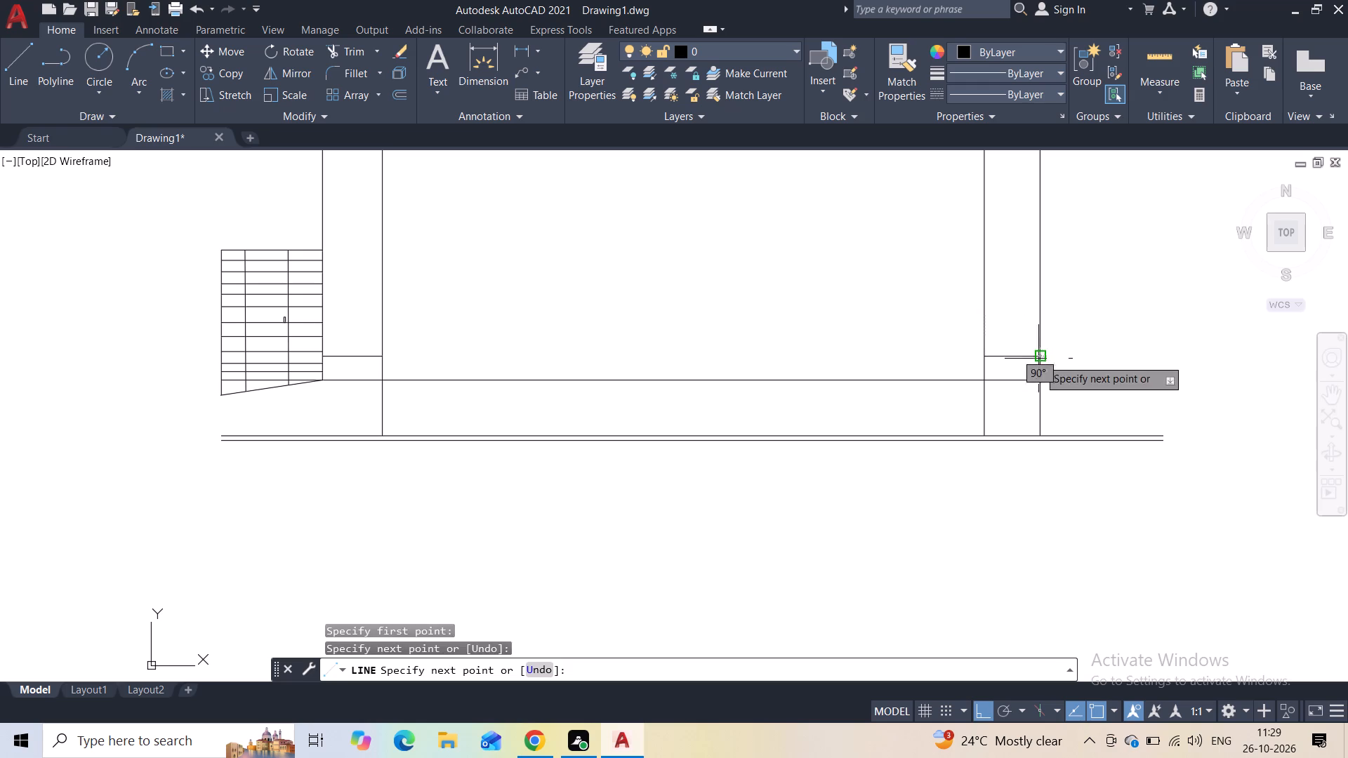
key("Escape")
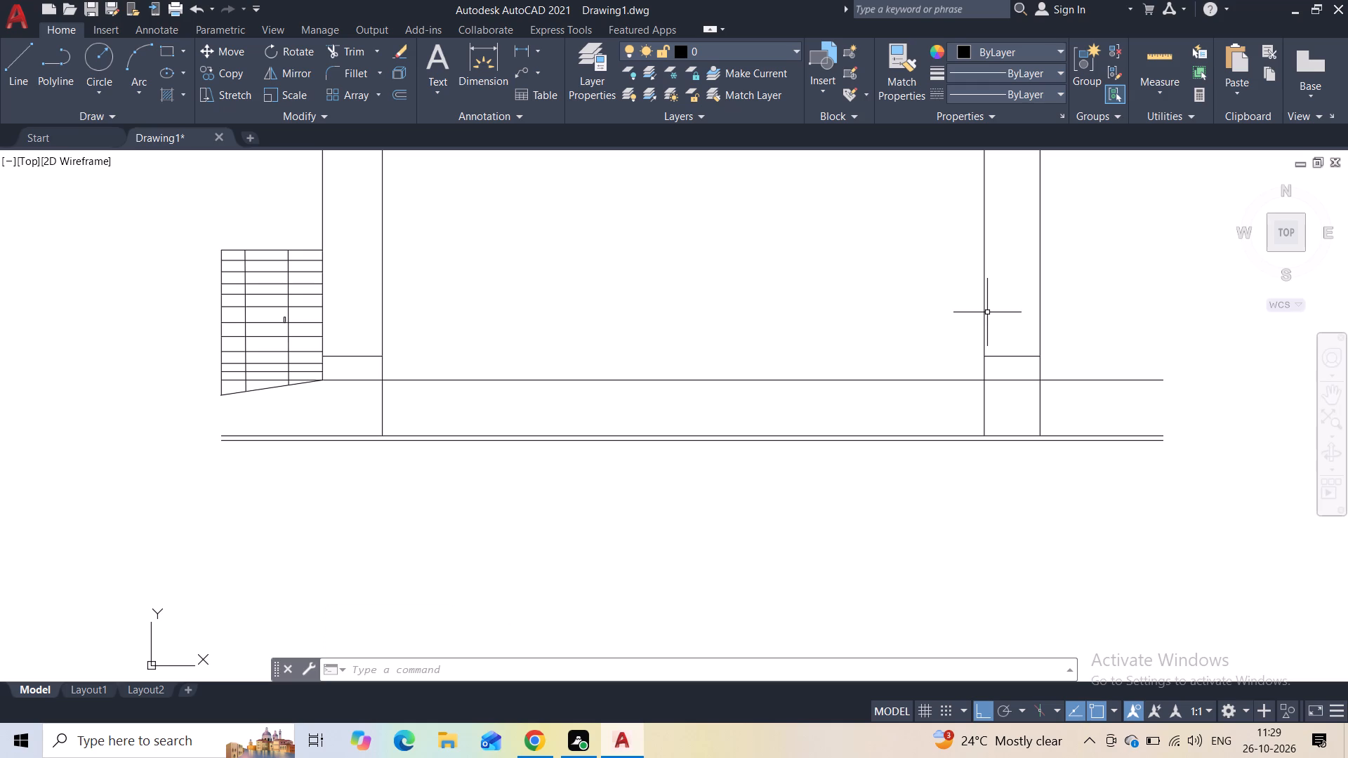
Draw a horizontal line across the frame leg beside the gridded box, just above the level of the box's top.
middle_click_drag(731, 251, 548, 343)
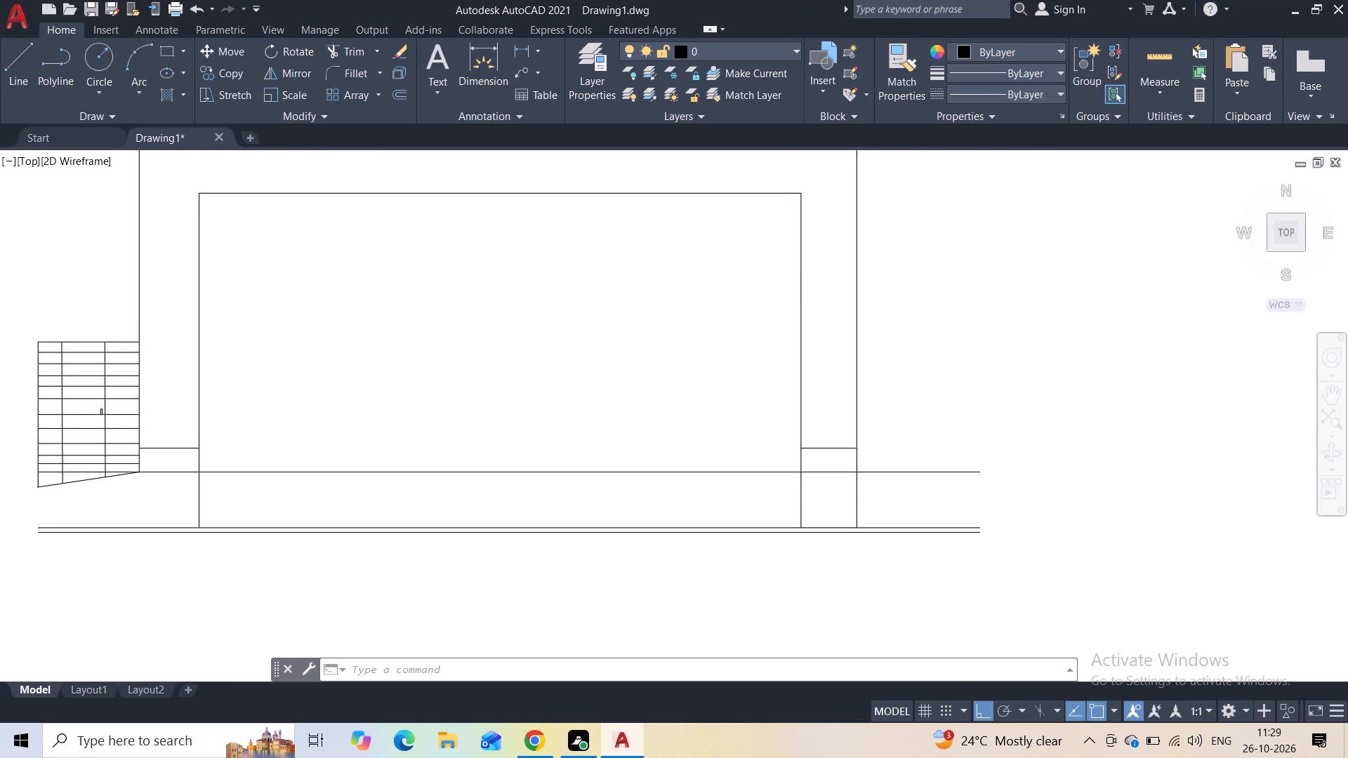
scroll(548, 343, "down", 1)
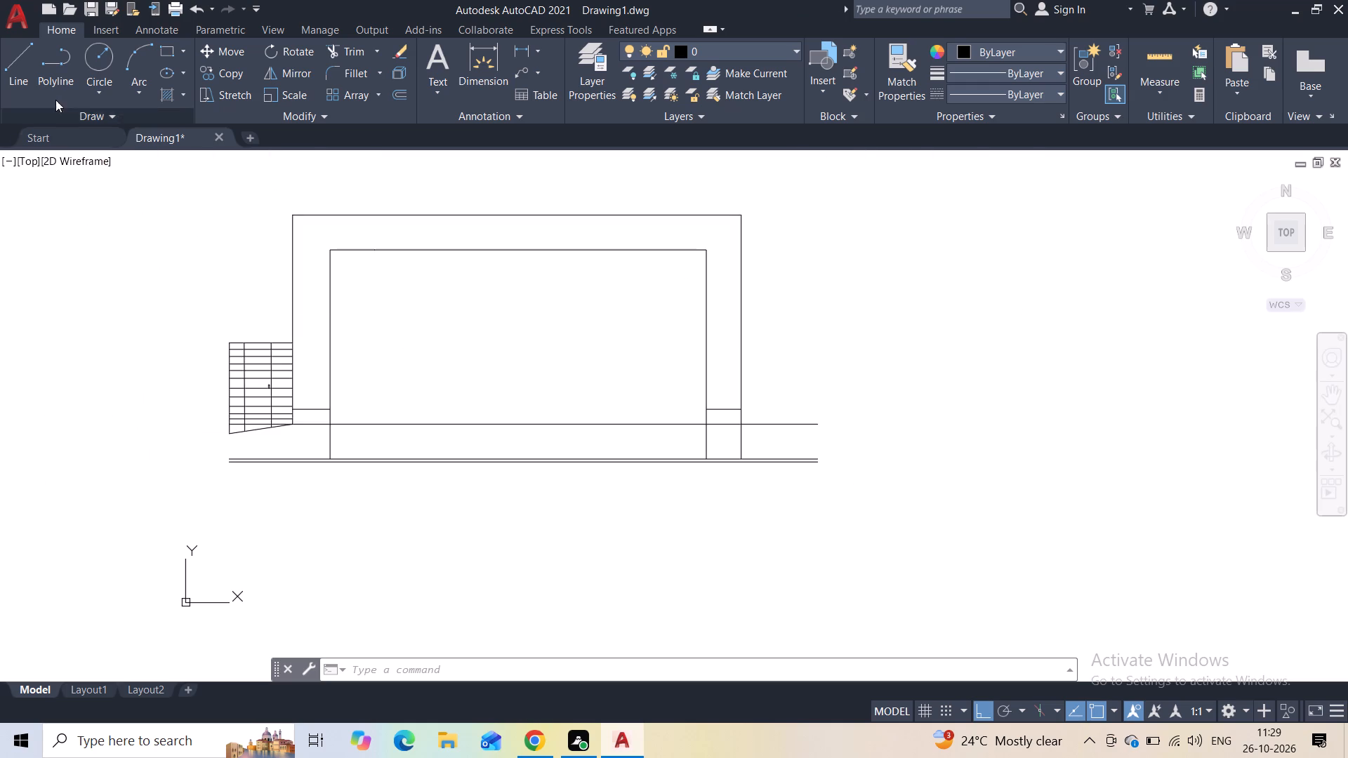
left_click(24, 79)
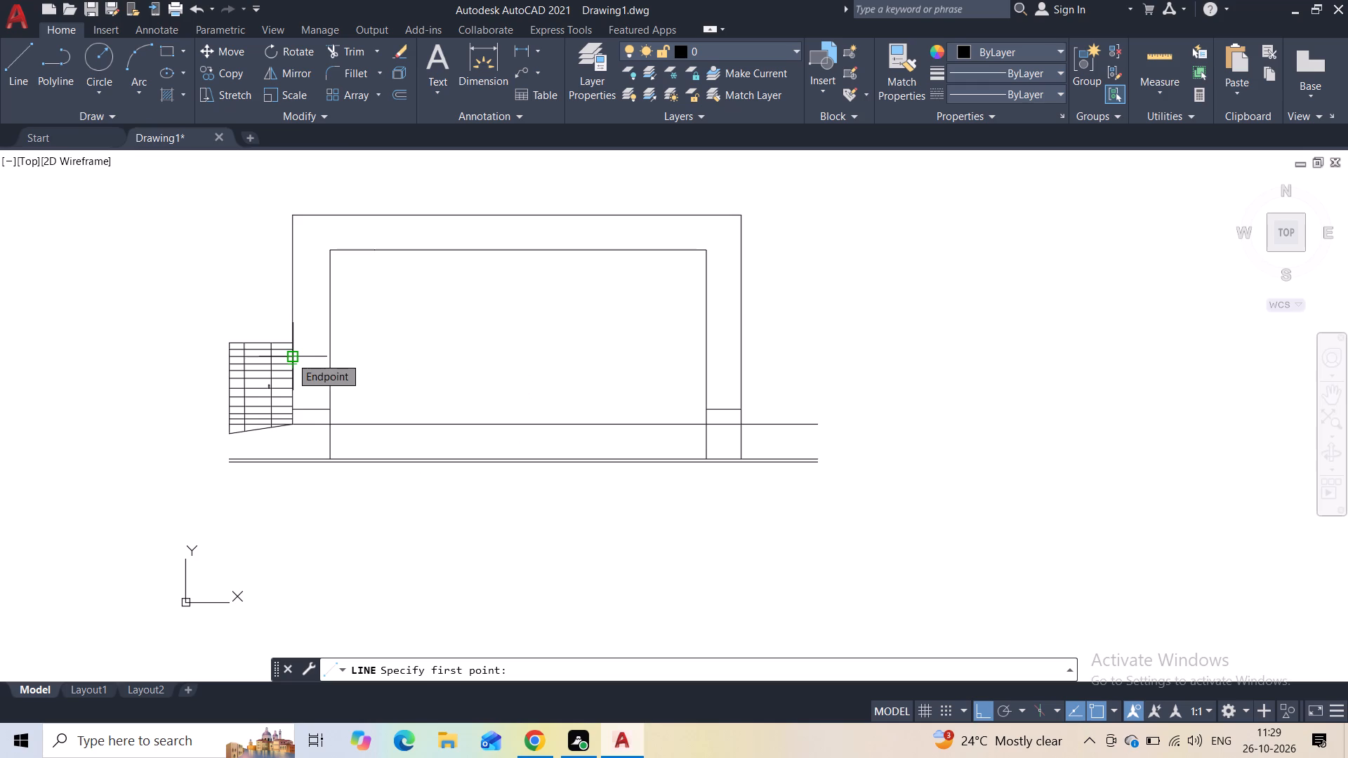
scroll(282, 262, "up", 2)
middle_click_drag(353, 433, 328, 345)
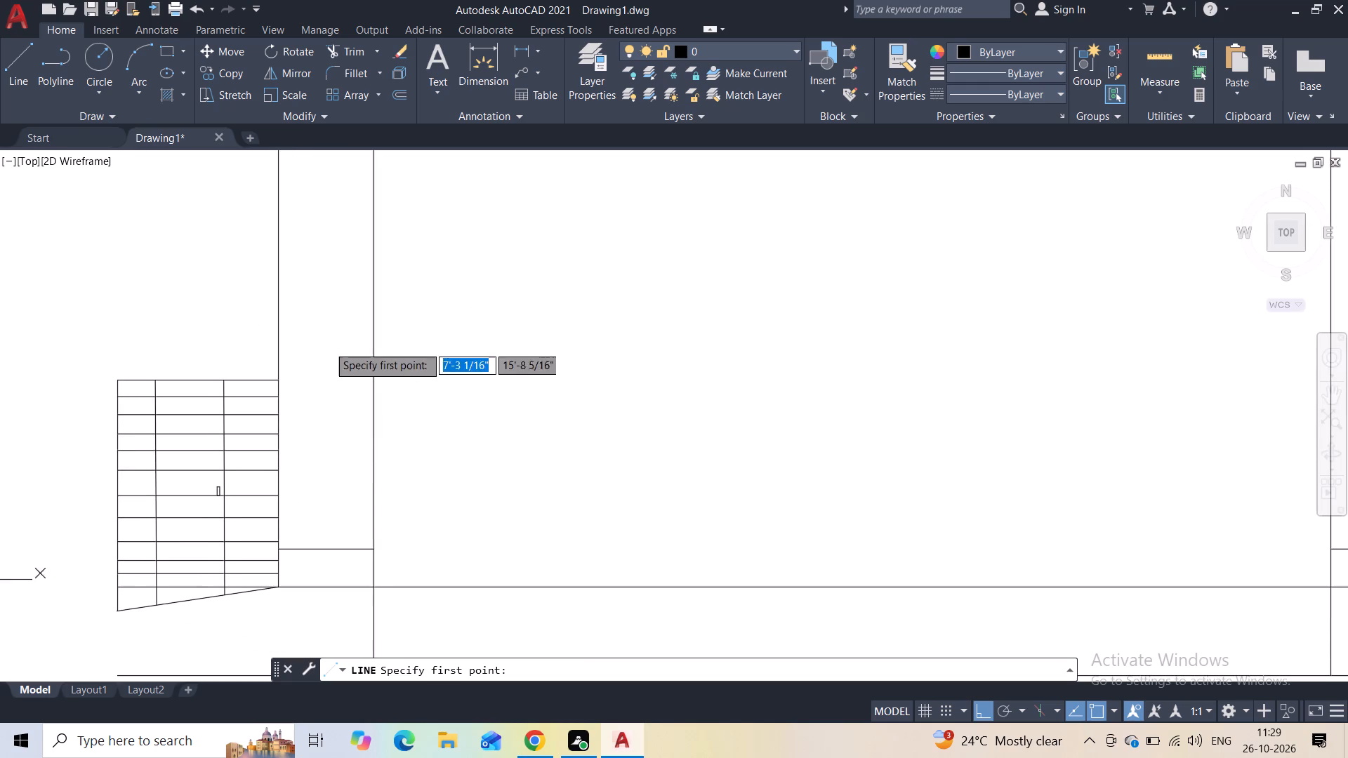
left_click(277, 444)
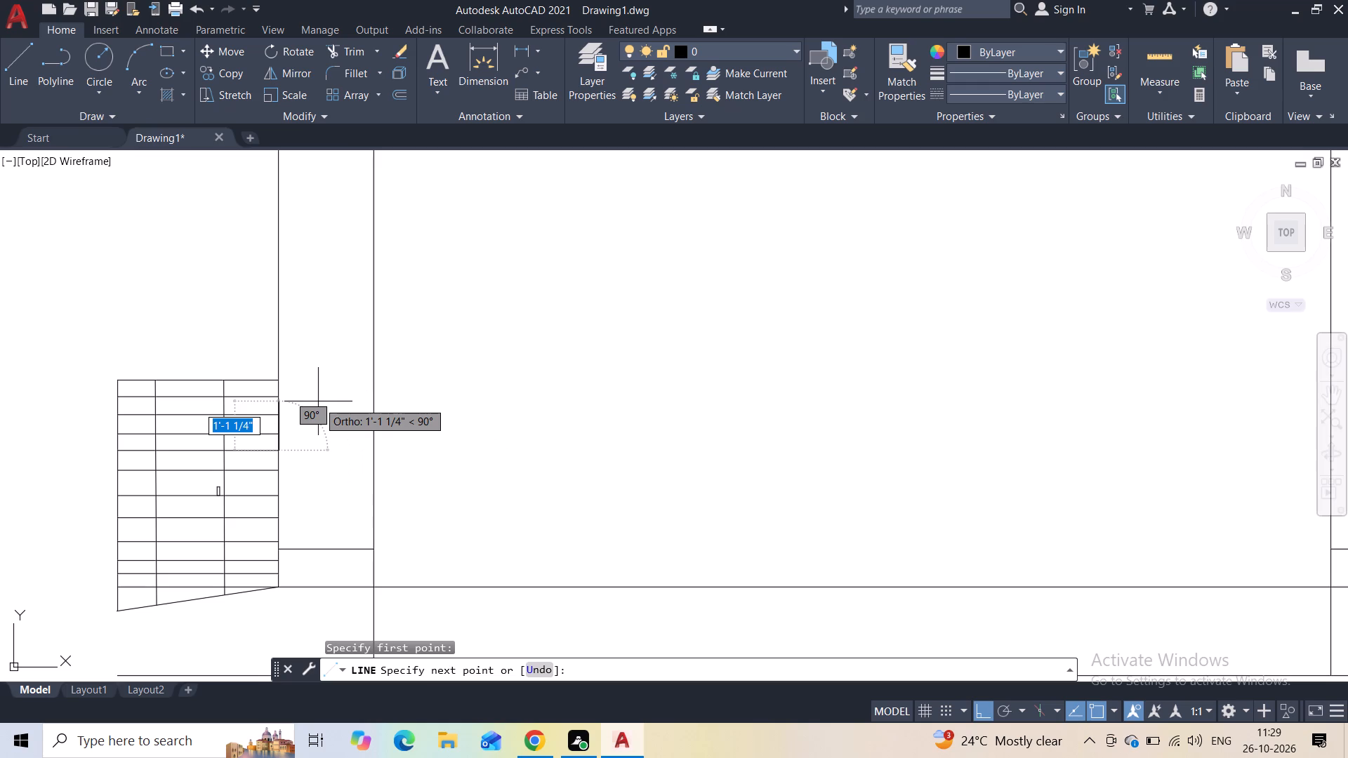
key("Escape")
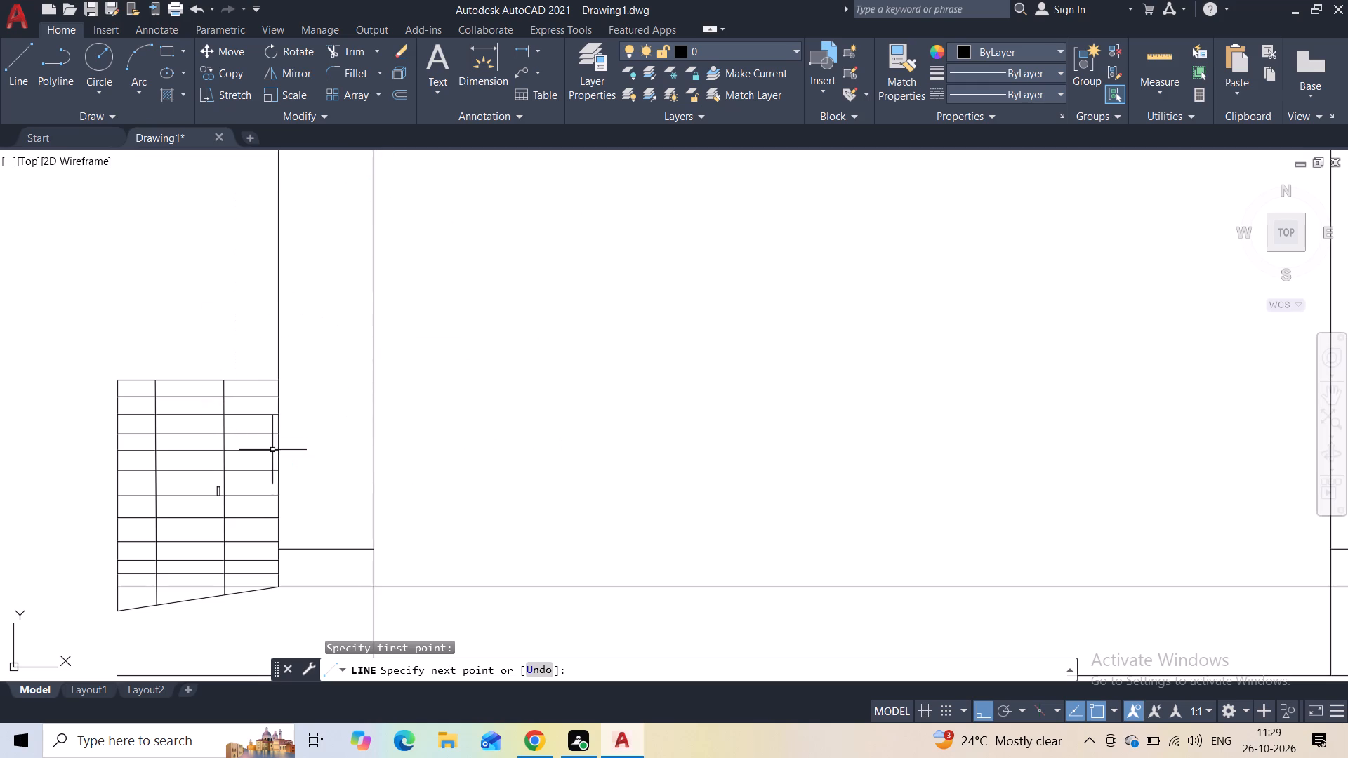
key("space")
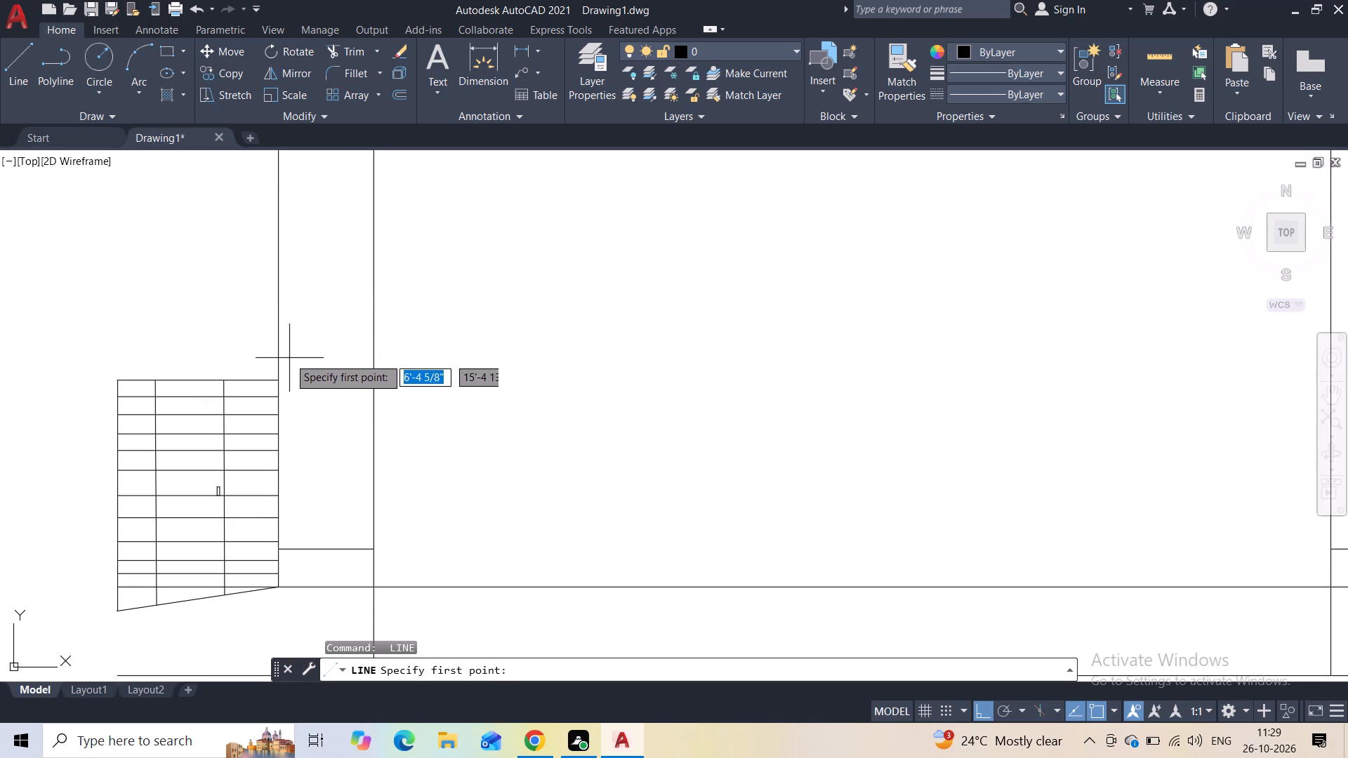
left_click(282, 350)
left_click(382, 352)
key("Escape")
scroll(360, 305, "down", 1)
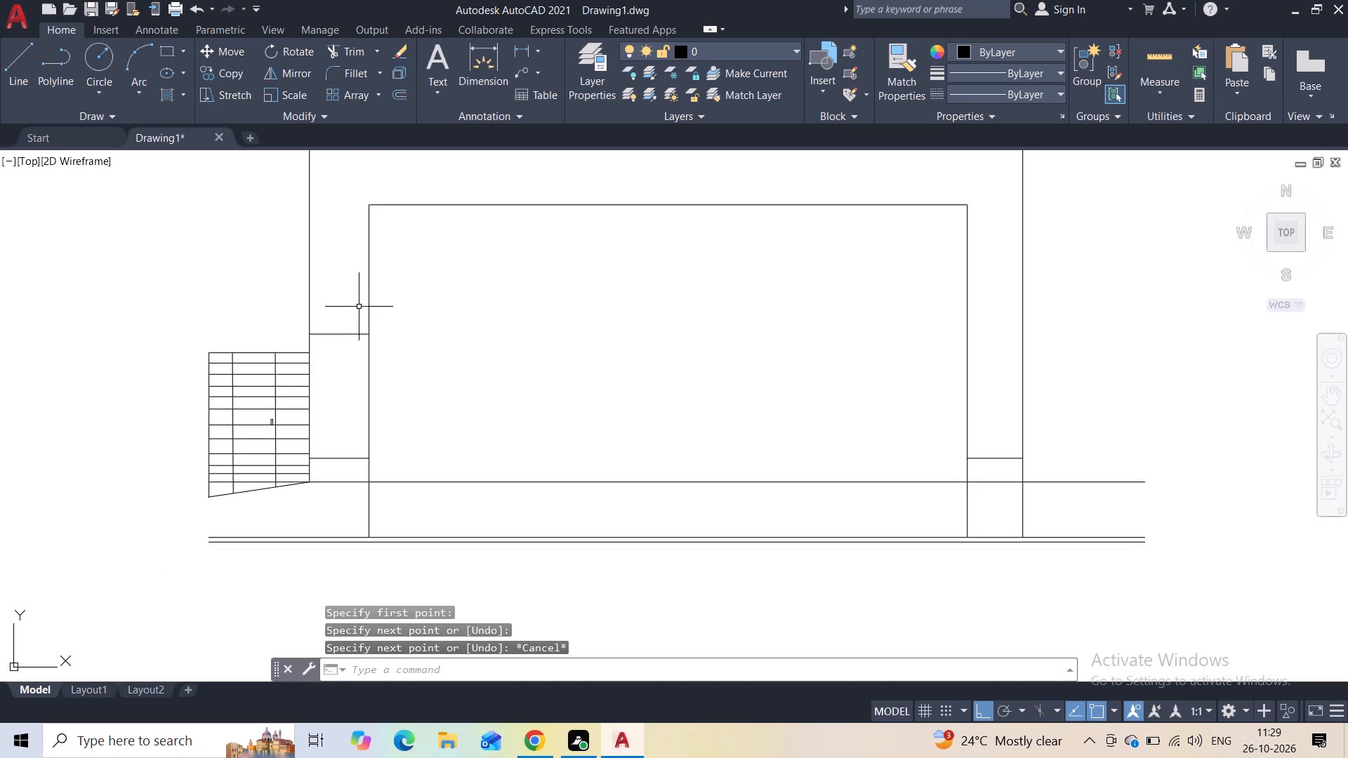
Close off the frame corner nearest the gridded box with lines from the inner corner to the outer vertical and top edge.
middle_click_drag(353, 305, 337, 420)
key("c")
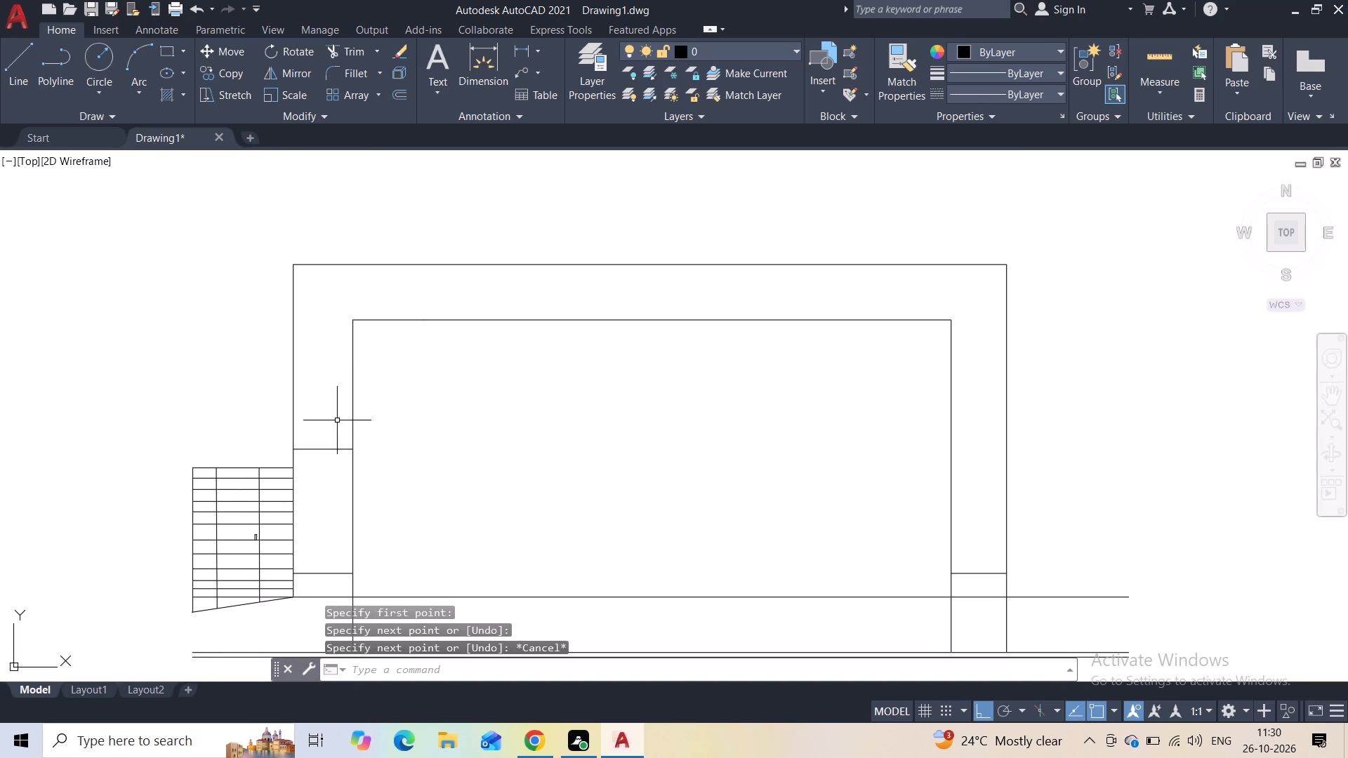
key("Escape")
key("space")
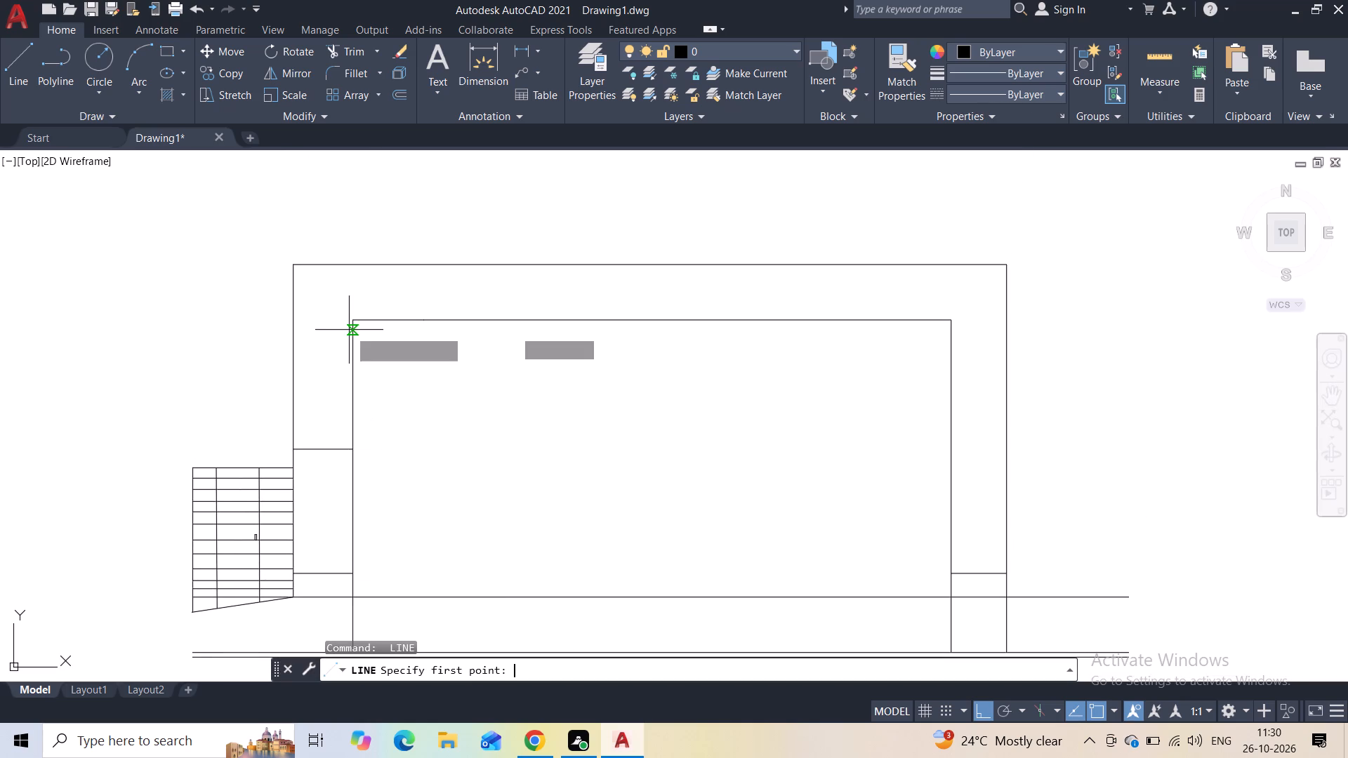
left_click(352, 323)
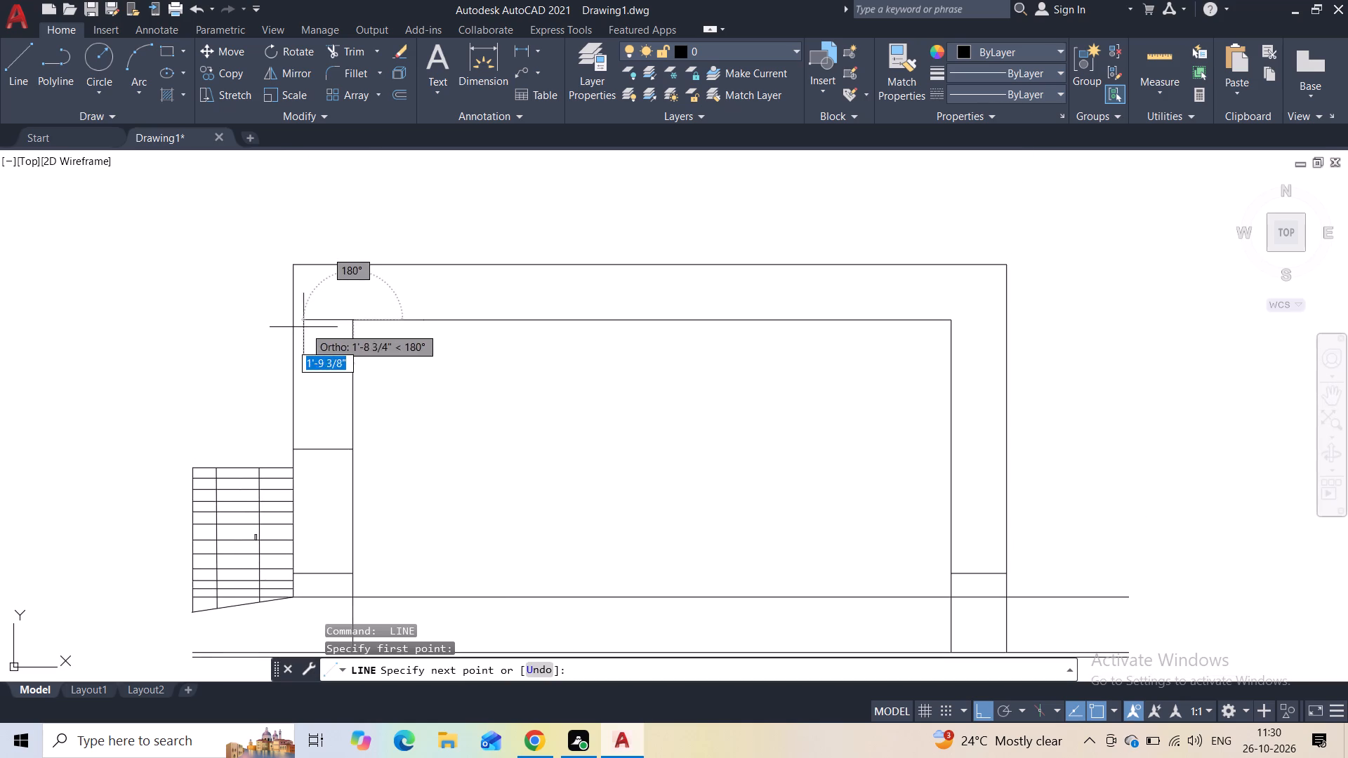
left_click(296, 326)
key("Escape")
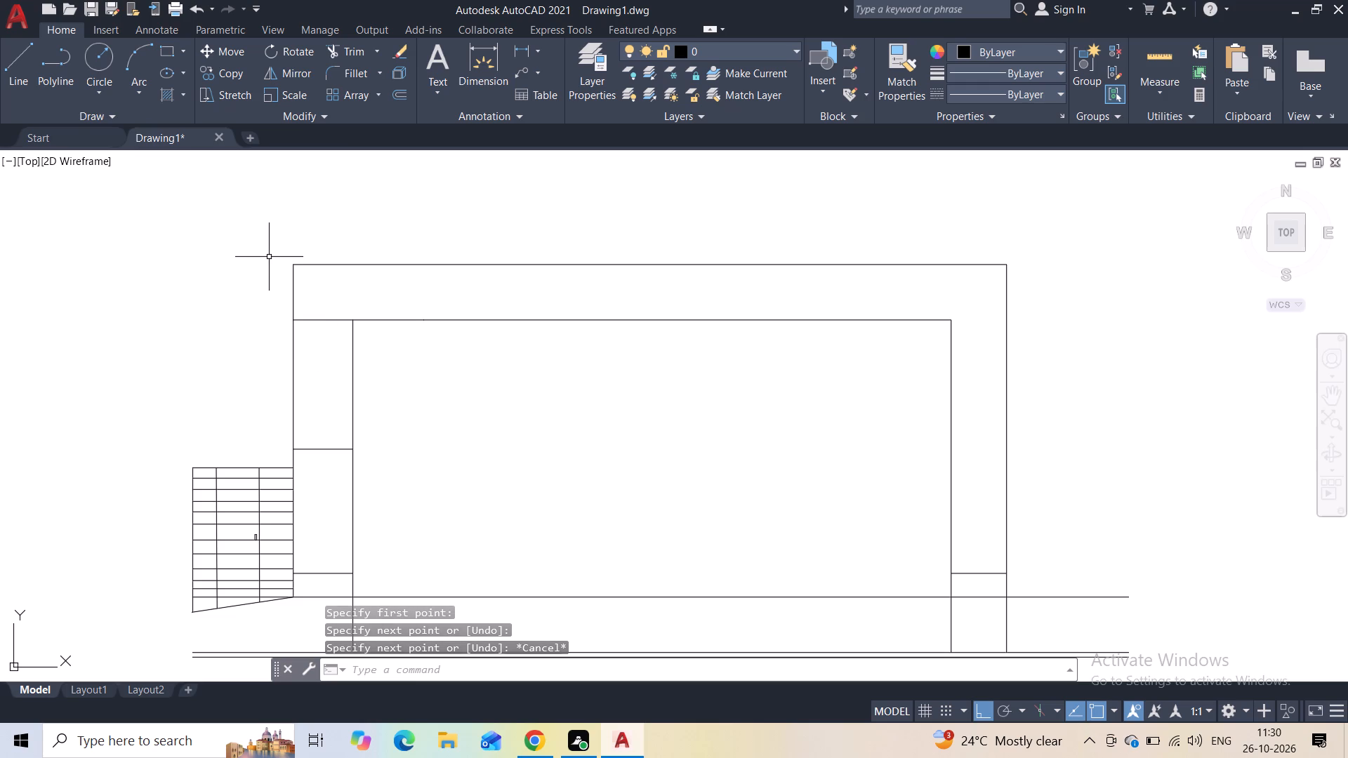
key("space")
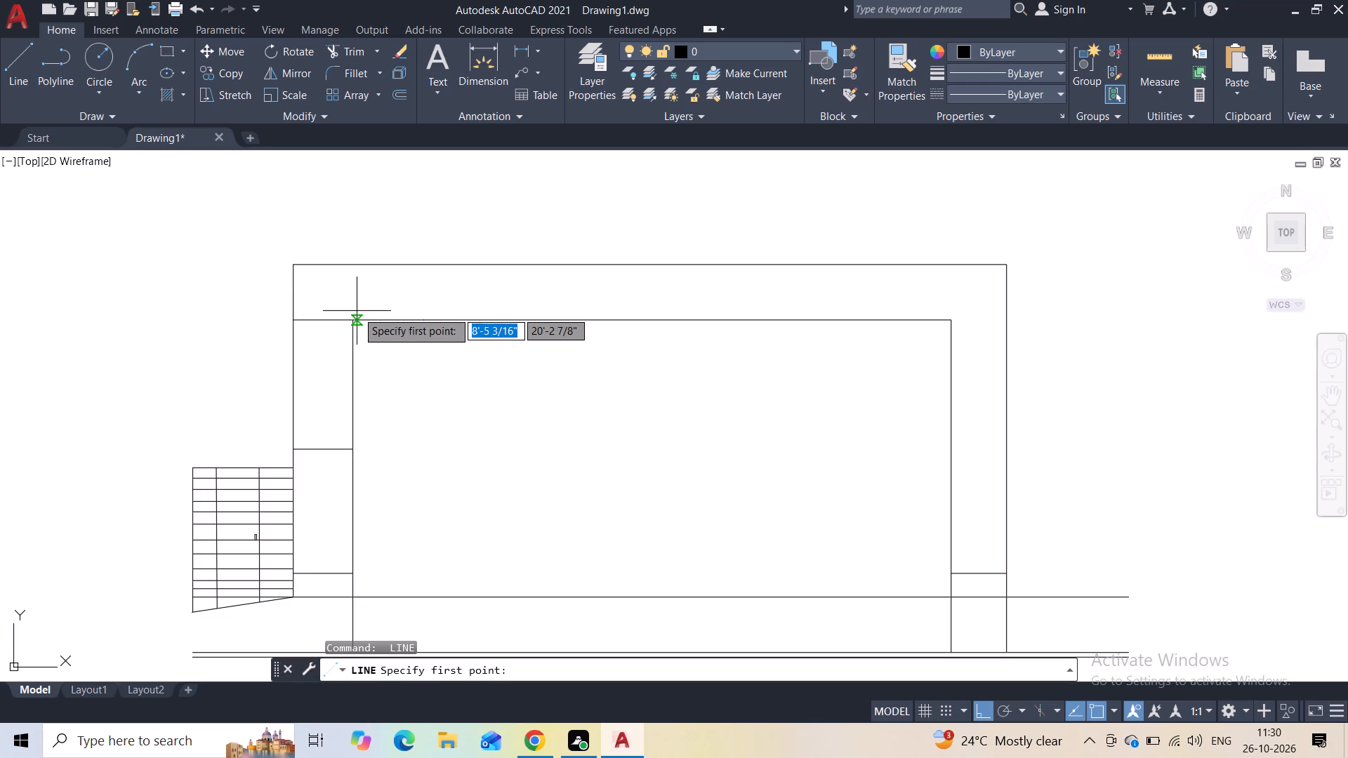
left_click(355, 320)
left_click(357, 261)
key("Escape")
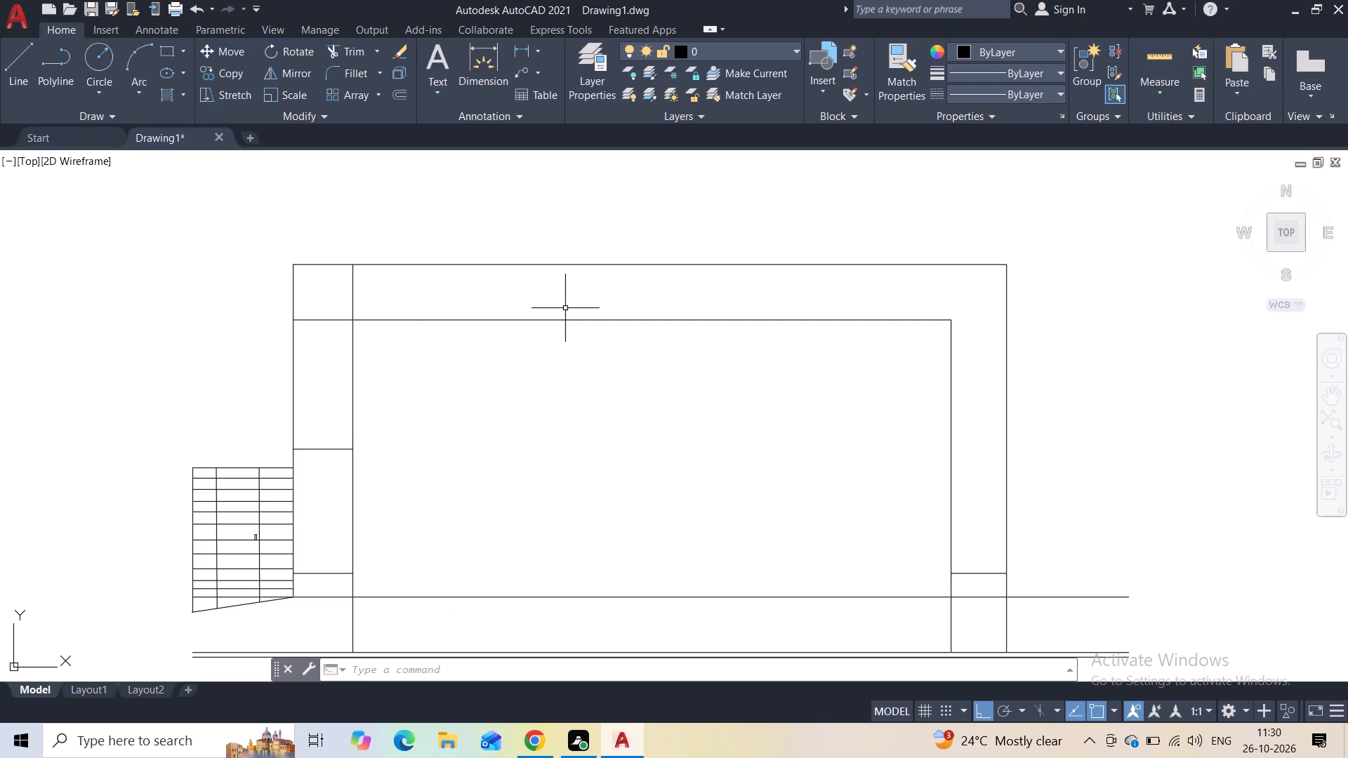
Draw a vertical division across the frame's top band, slightly past its middle on the side away from the gridded box.
key("space")
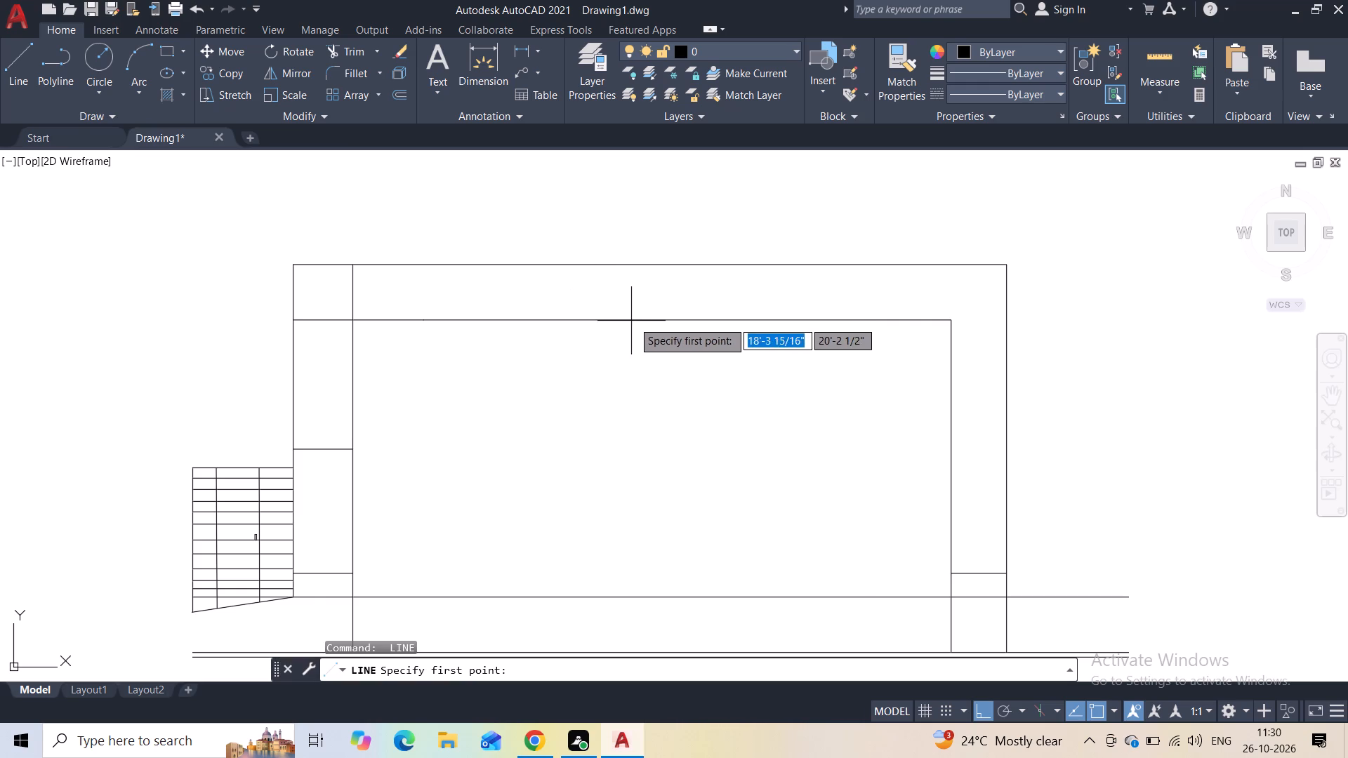
left_click(687, 323)
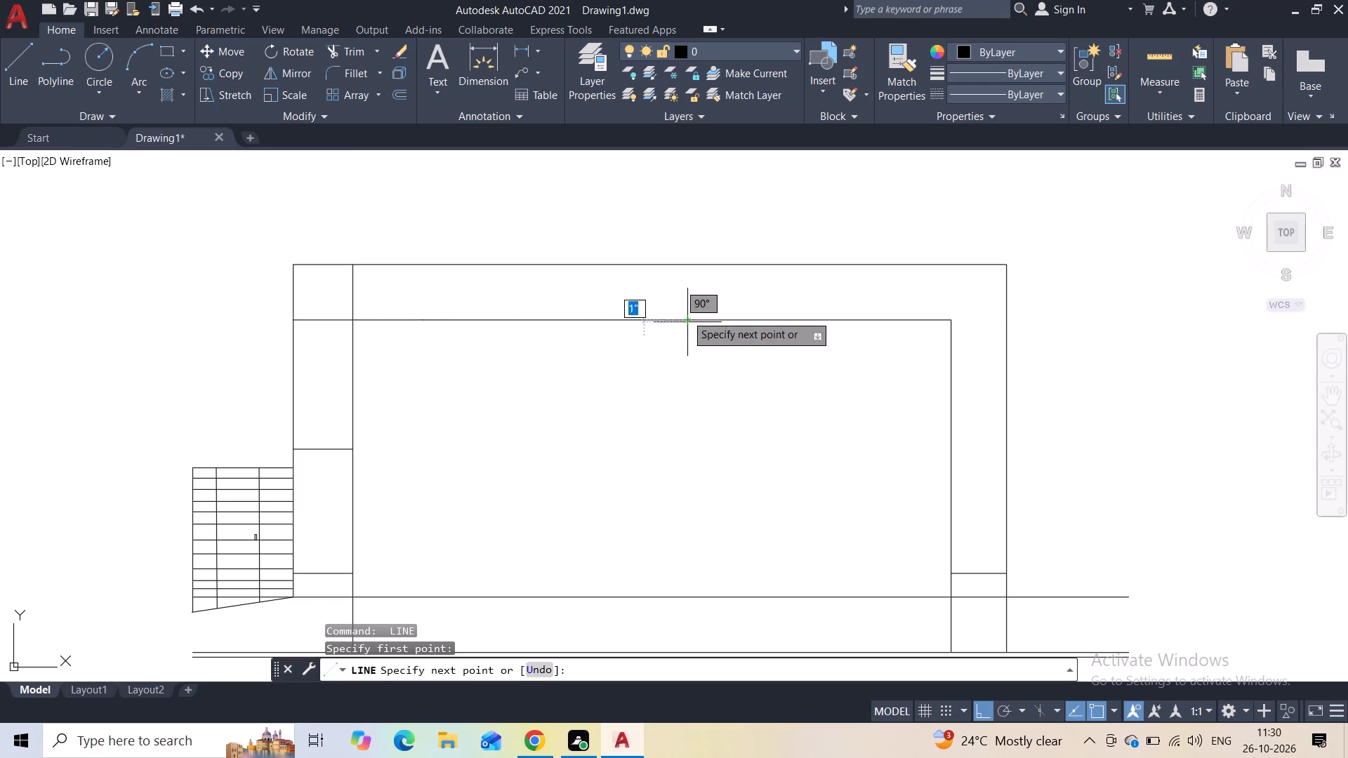
left_click(685, 265)
key("Escape")
Close off the frame's far corner with lines from the inner corner to the top edge and outer vertical.
middle_click_drag(710, 357, 517, 361)
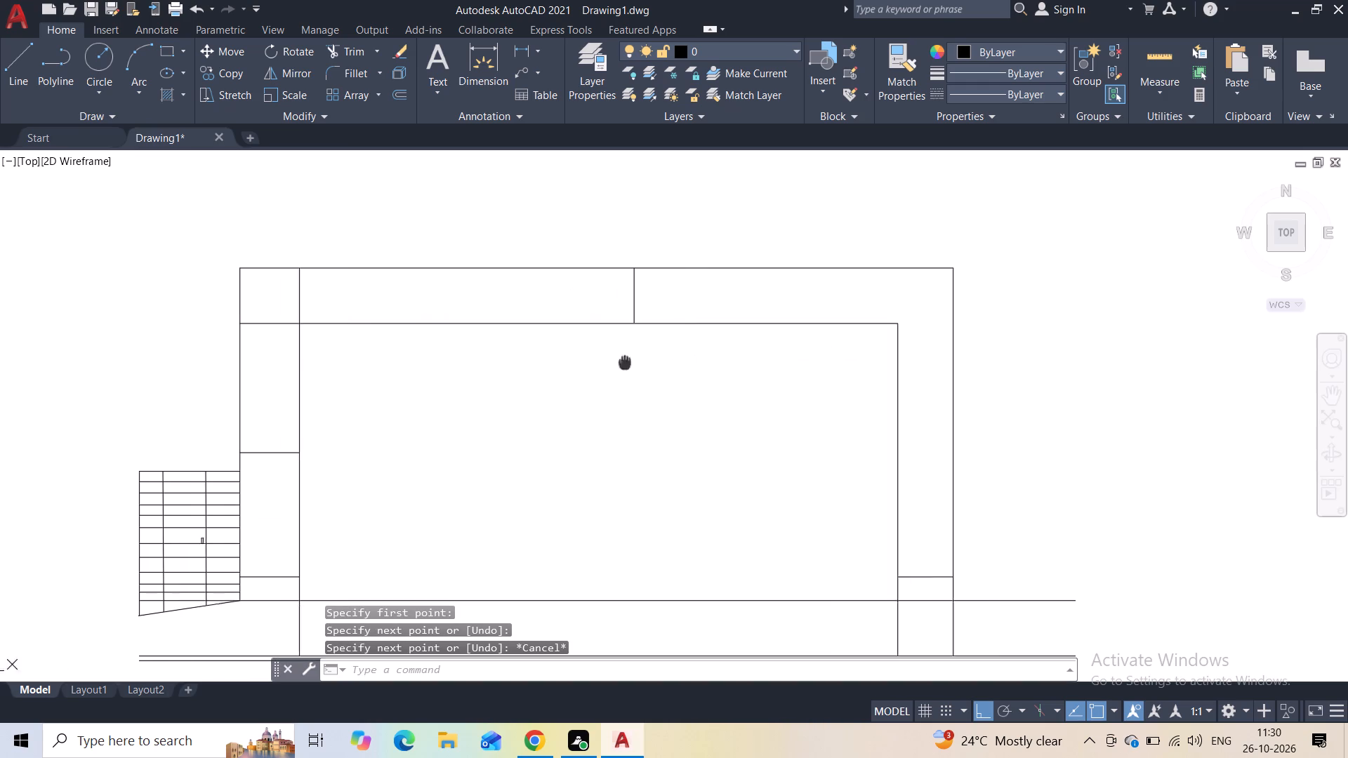
middle_click_drag(517, 361, 474, 361)
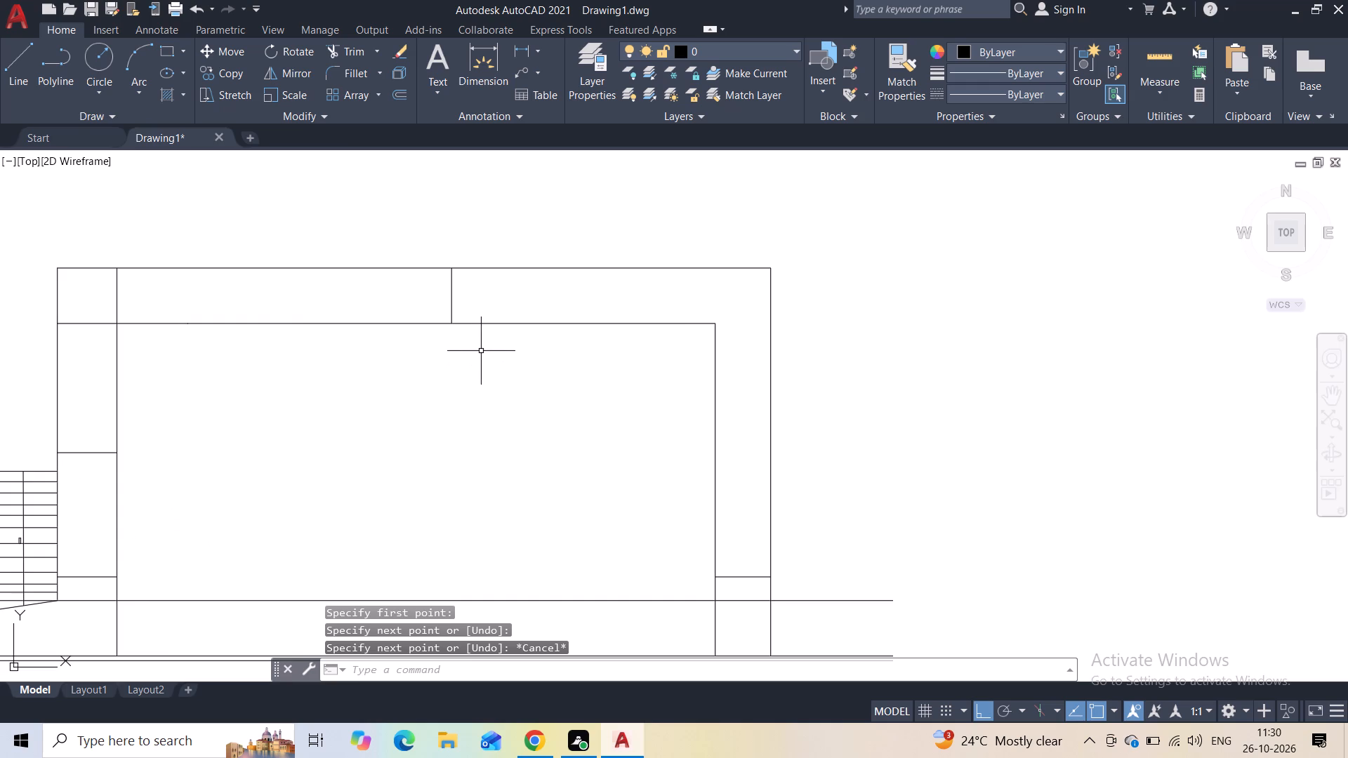
key("space")
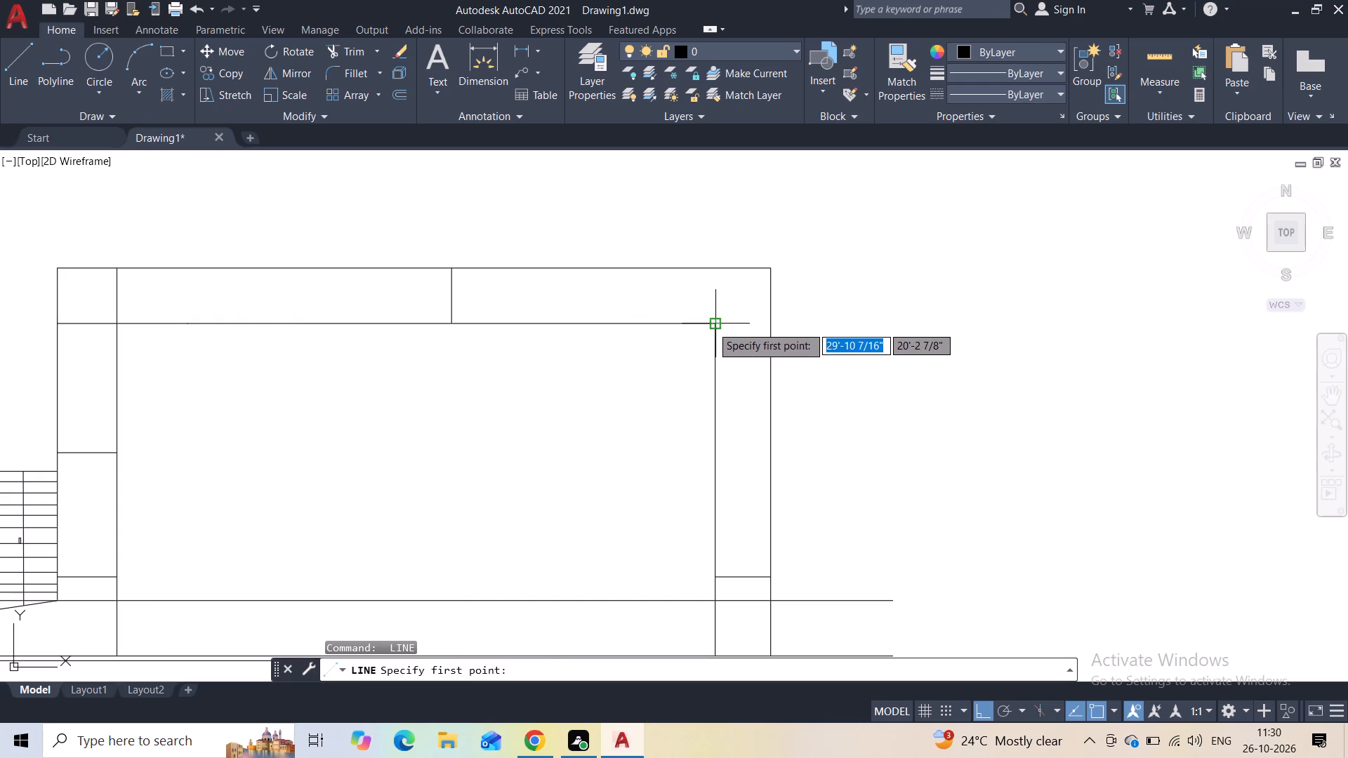
left_click(711, 326)
left_click(720, 268)
key("Escape")
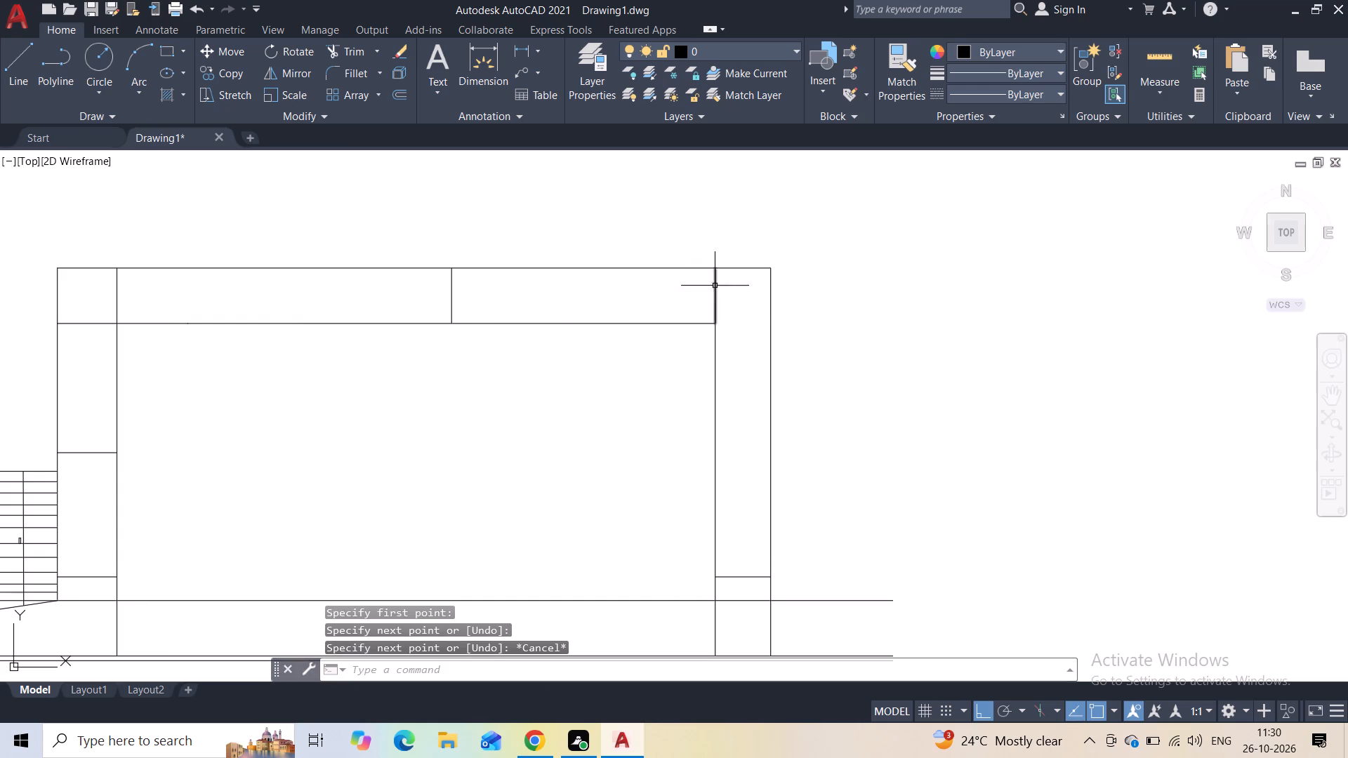
key("space")
left_click(716, 328)
left_click(771, 321)
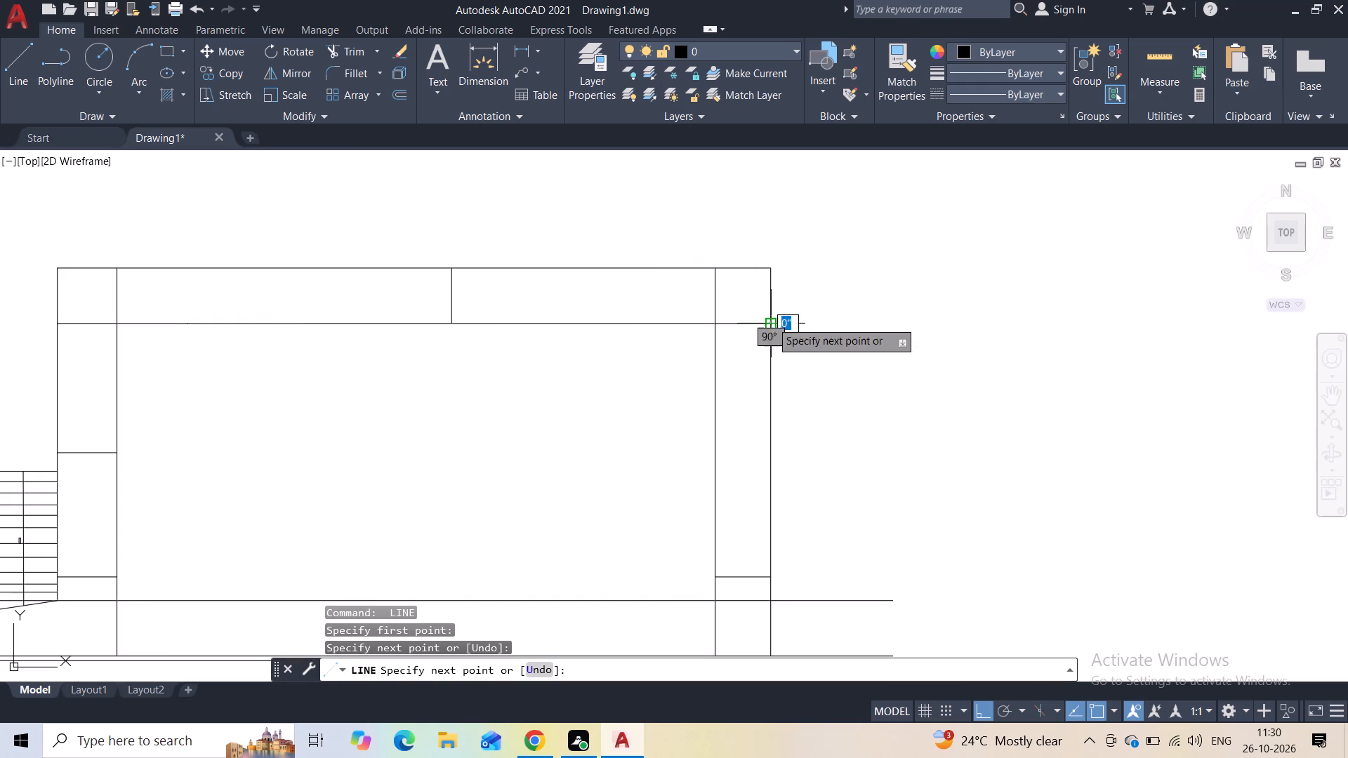
key("Escape")
Draw a horizontal line across the far frame leg, level with the upper division of the leg beside the gridded box.
scroll(715, 354, "down", 2)
middle_click_drag(722, 413, 712, 391)
key("space")
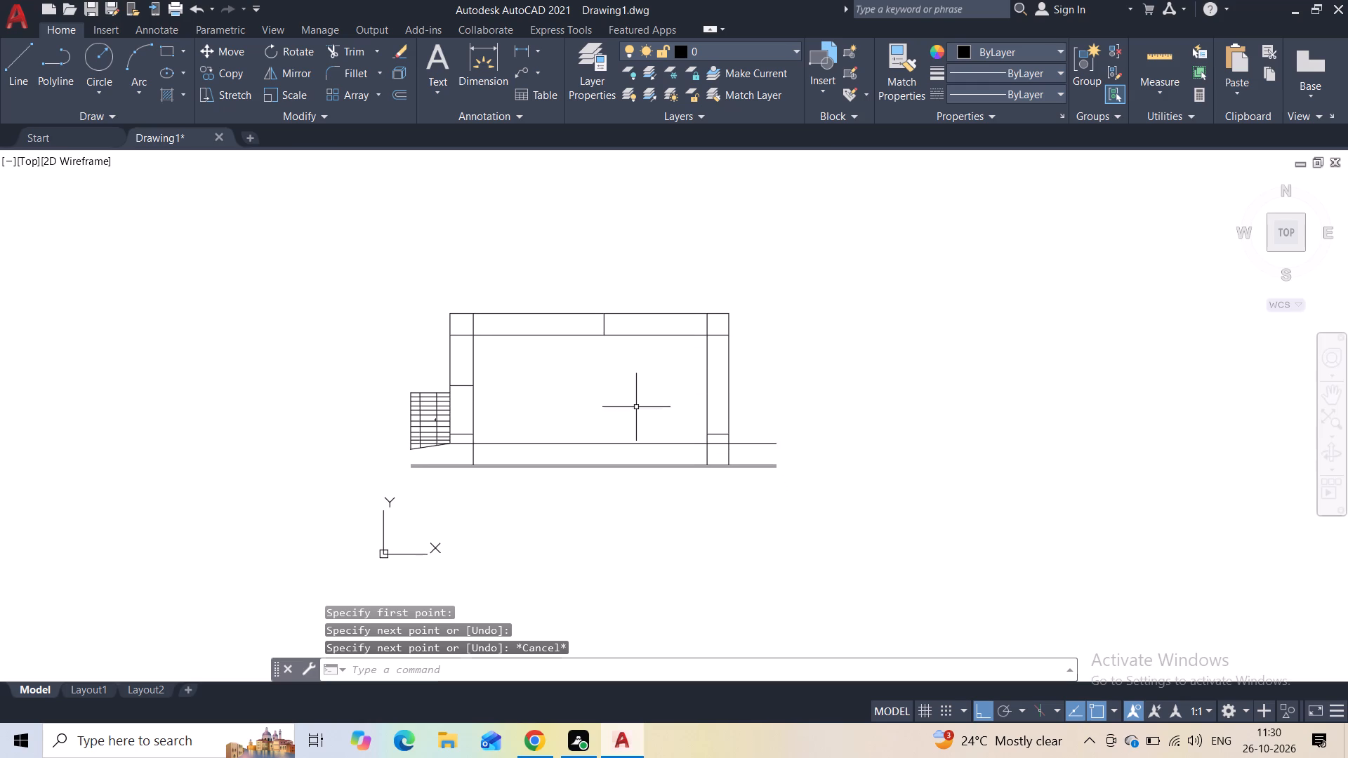
scroll(477, 389, "up", 2)
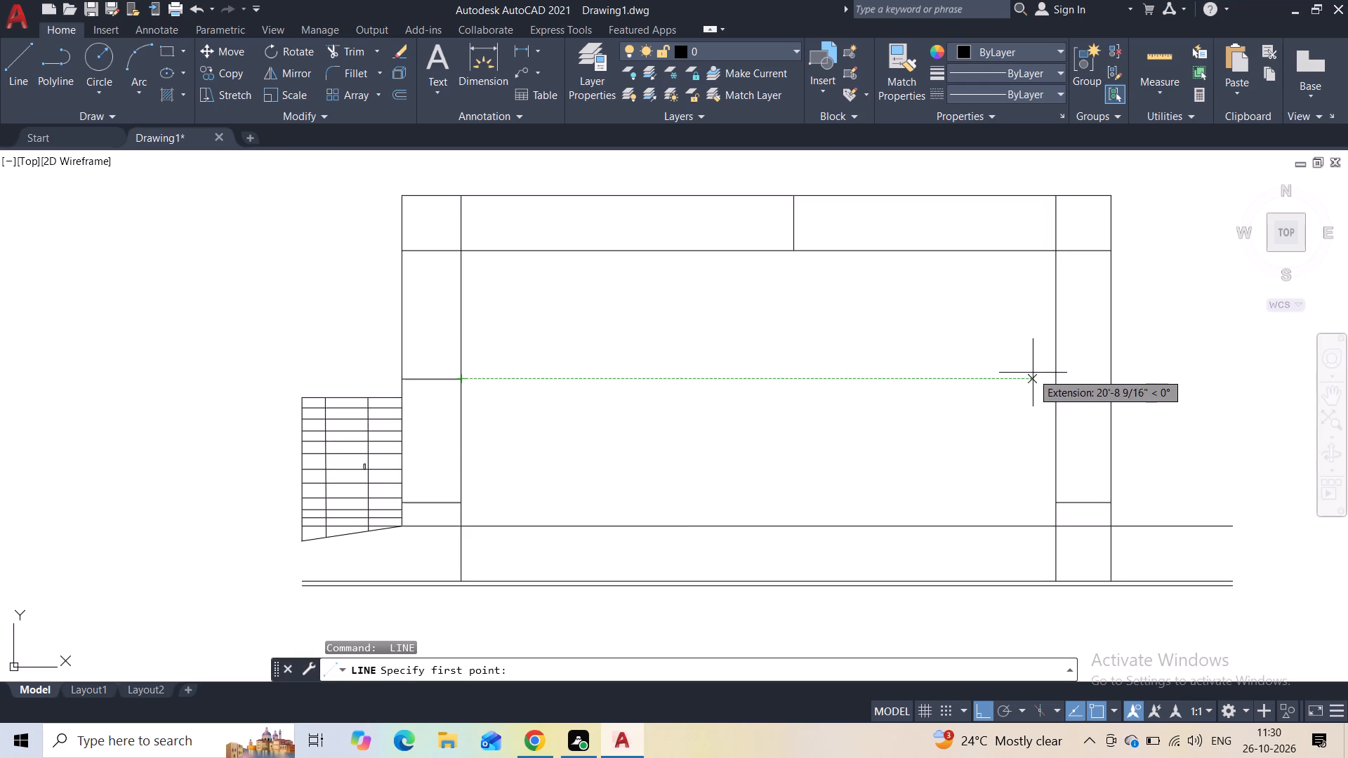
left_click(1057, 378)
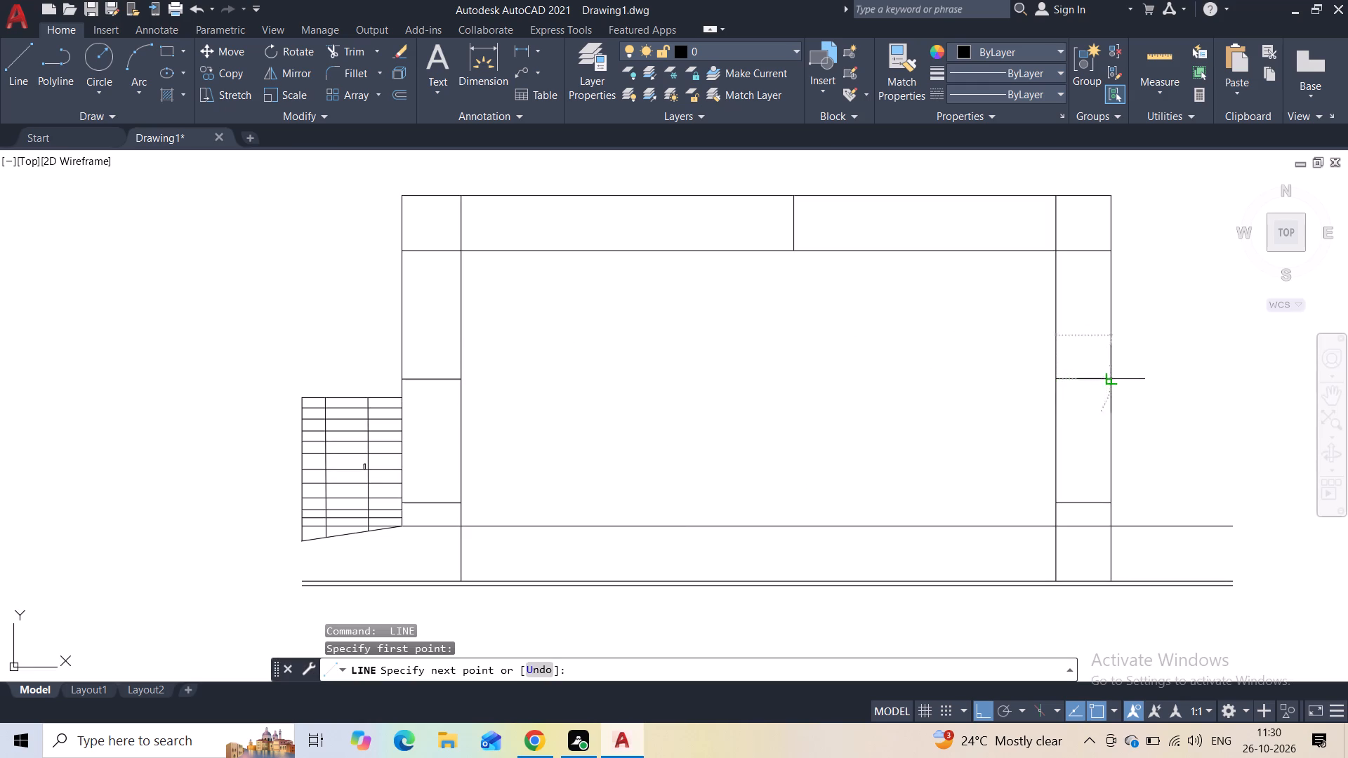
left_click(1108, 381)
key("Escape")
Move the outer vertical line of the far frame leg horizontally outward, away from the gridded box, by about 7'-11 9/16".
scroll(1057, 366, "down", 1)
middle_click_drag(1026, 369, 871, 368)
scroll(865, 369, "down", 1)
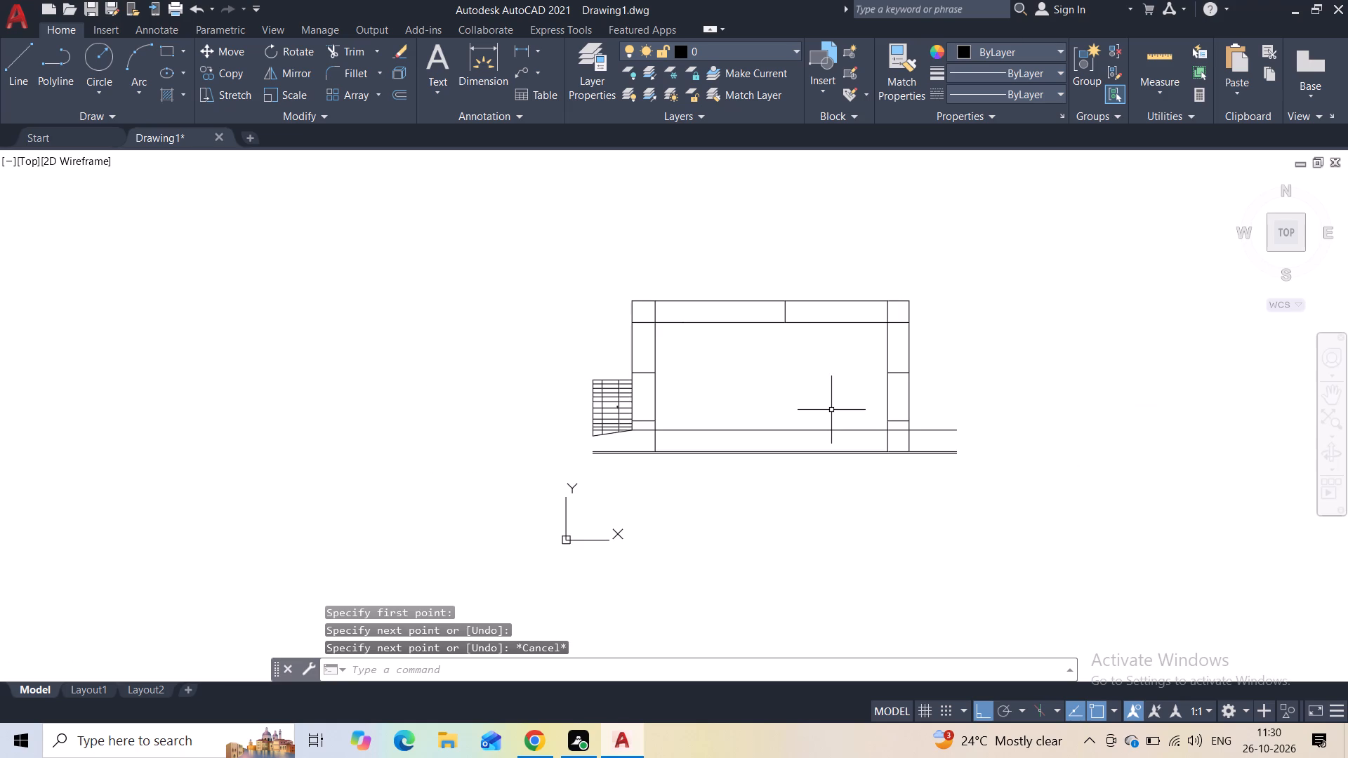
scroll(847, 350, "down", 1)
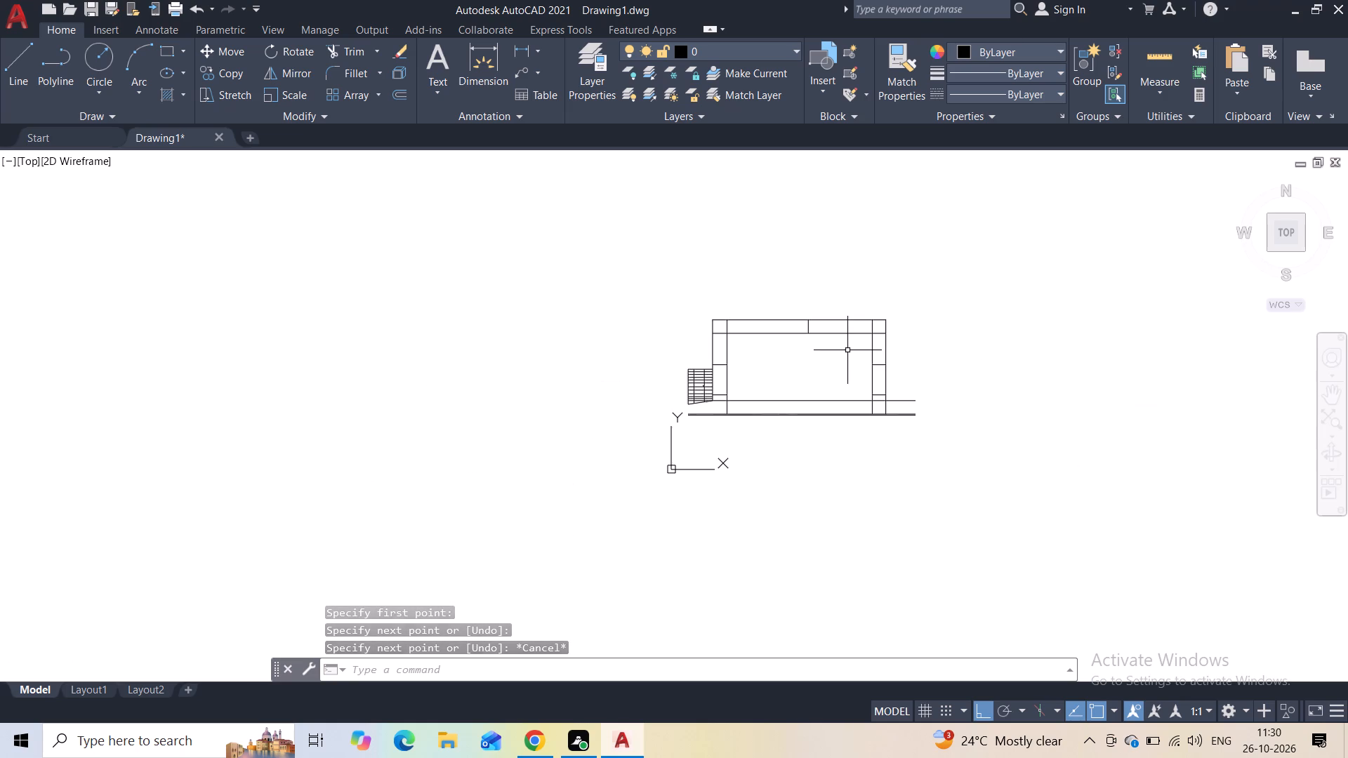
middle_click_drag(1040, 312, 830, 372)
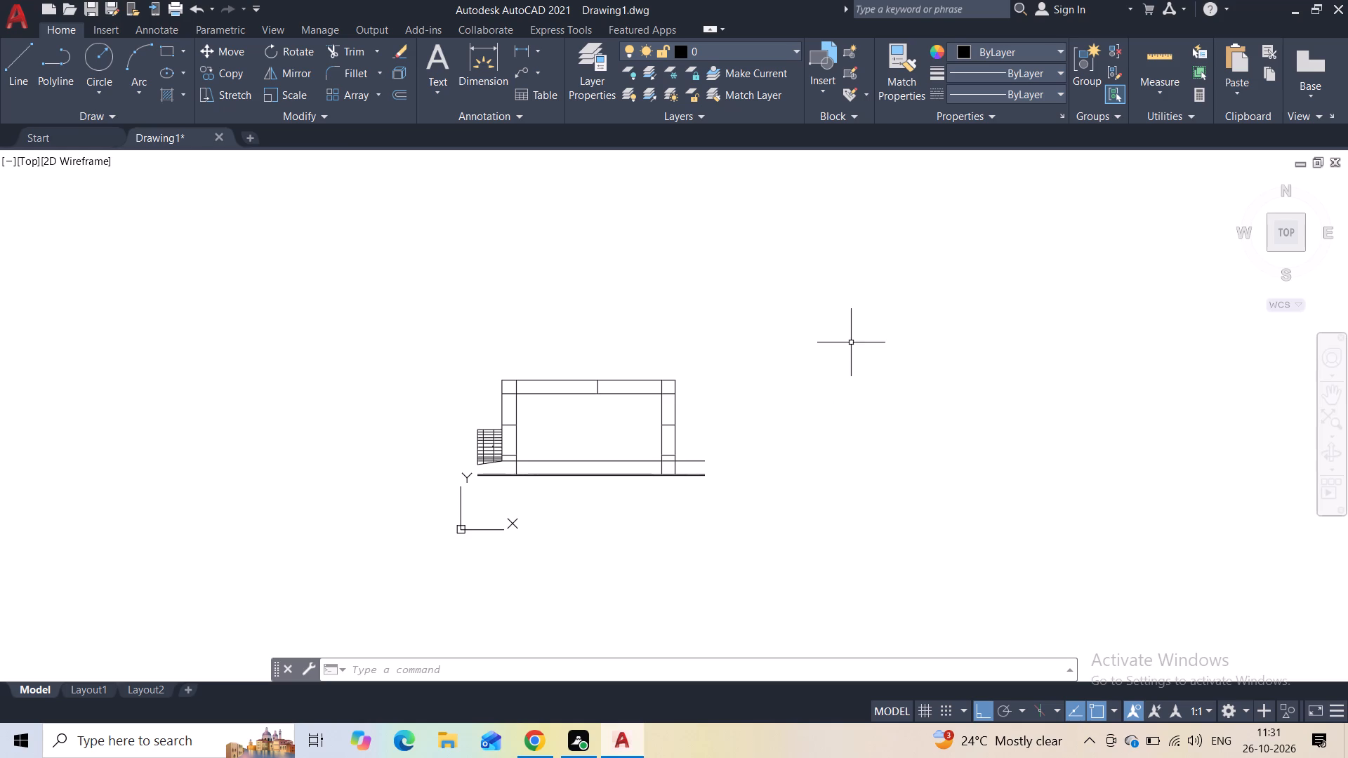
scroll(686, 417, "up", 3)
middle_click_drag(646, 415, 546, 282)
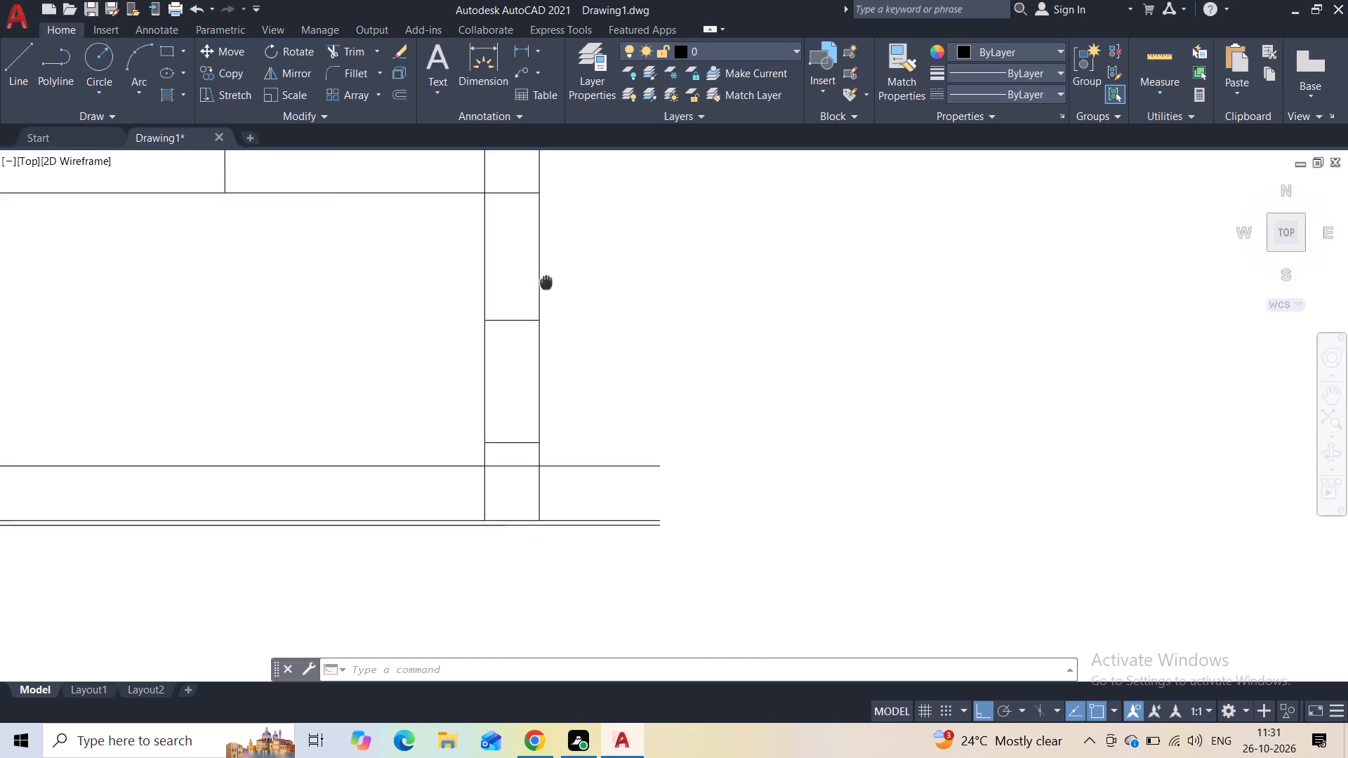
middle_click_drag(546, 282, 543, 283)
left_click(537, 303)
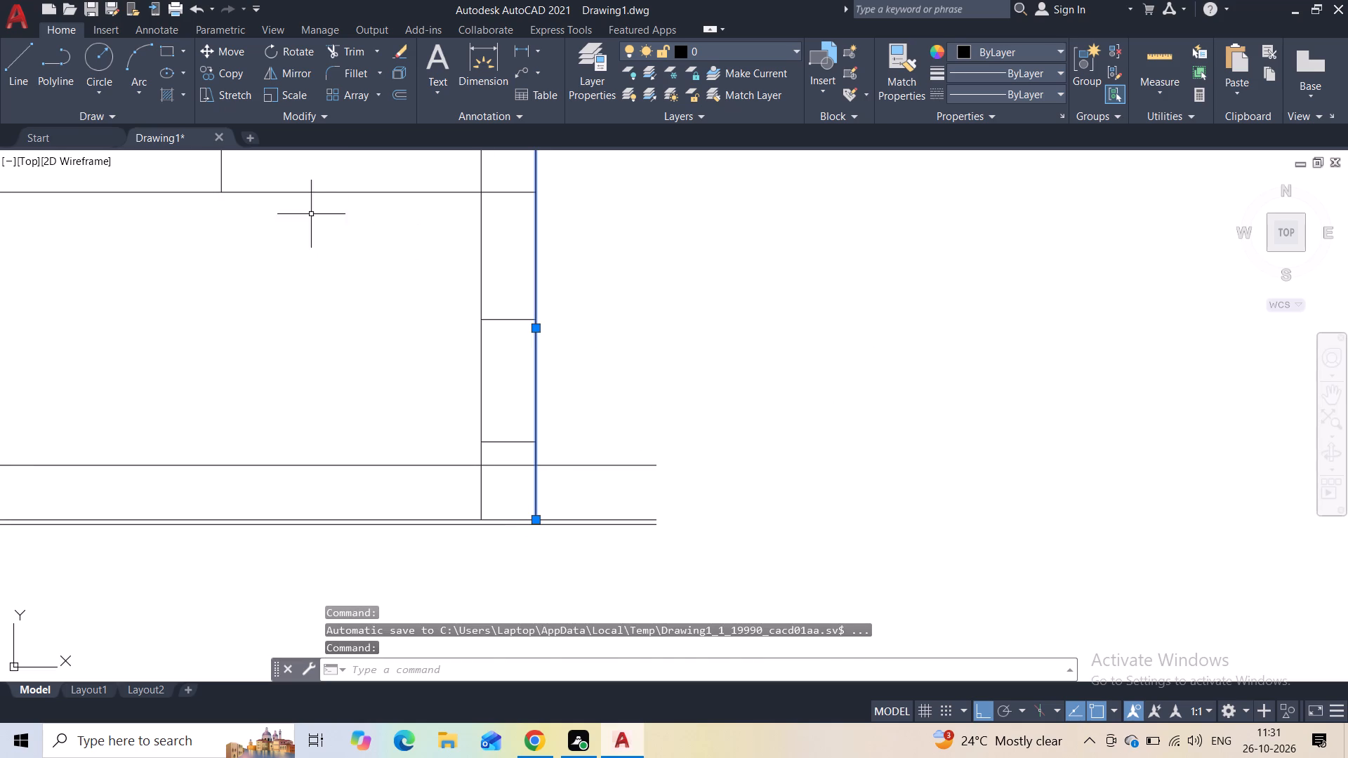
left_click(240, 58)
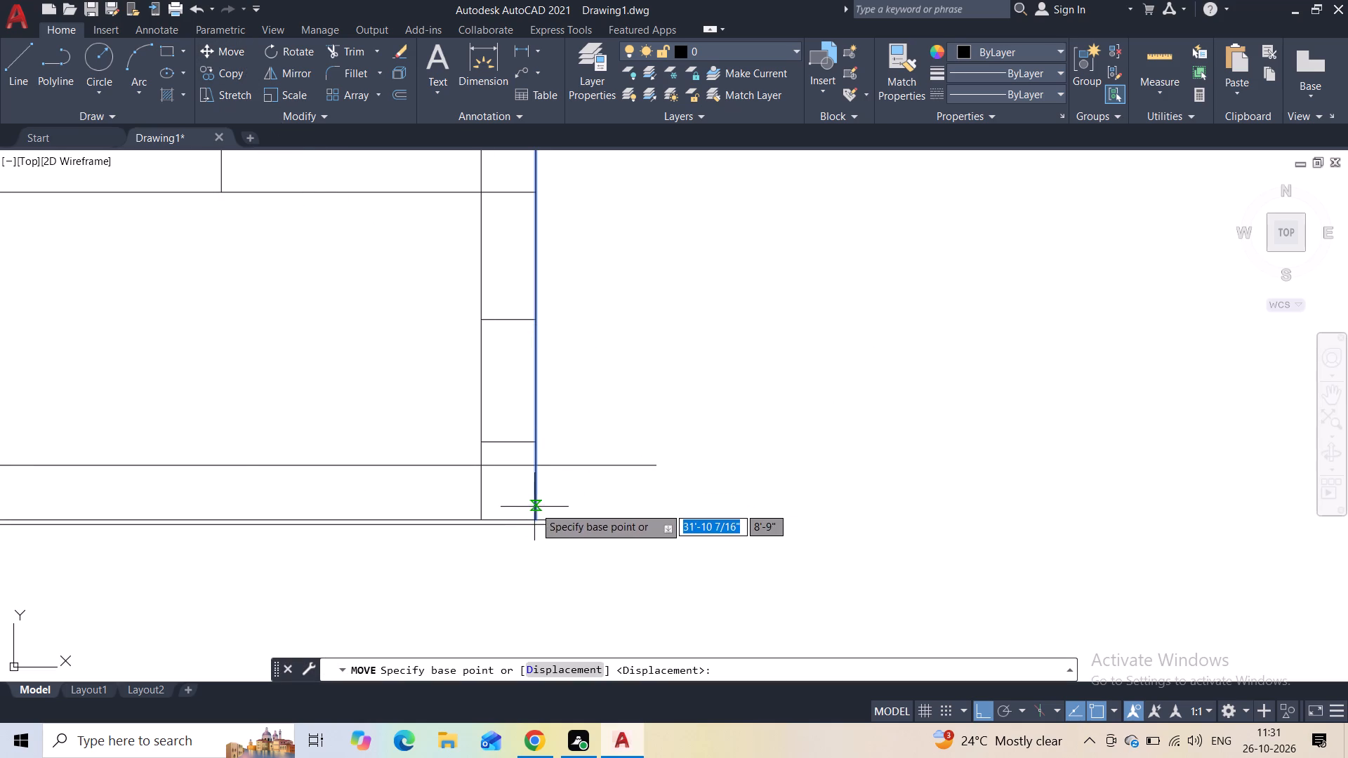
left_click(534, 517)
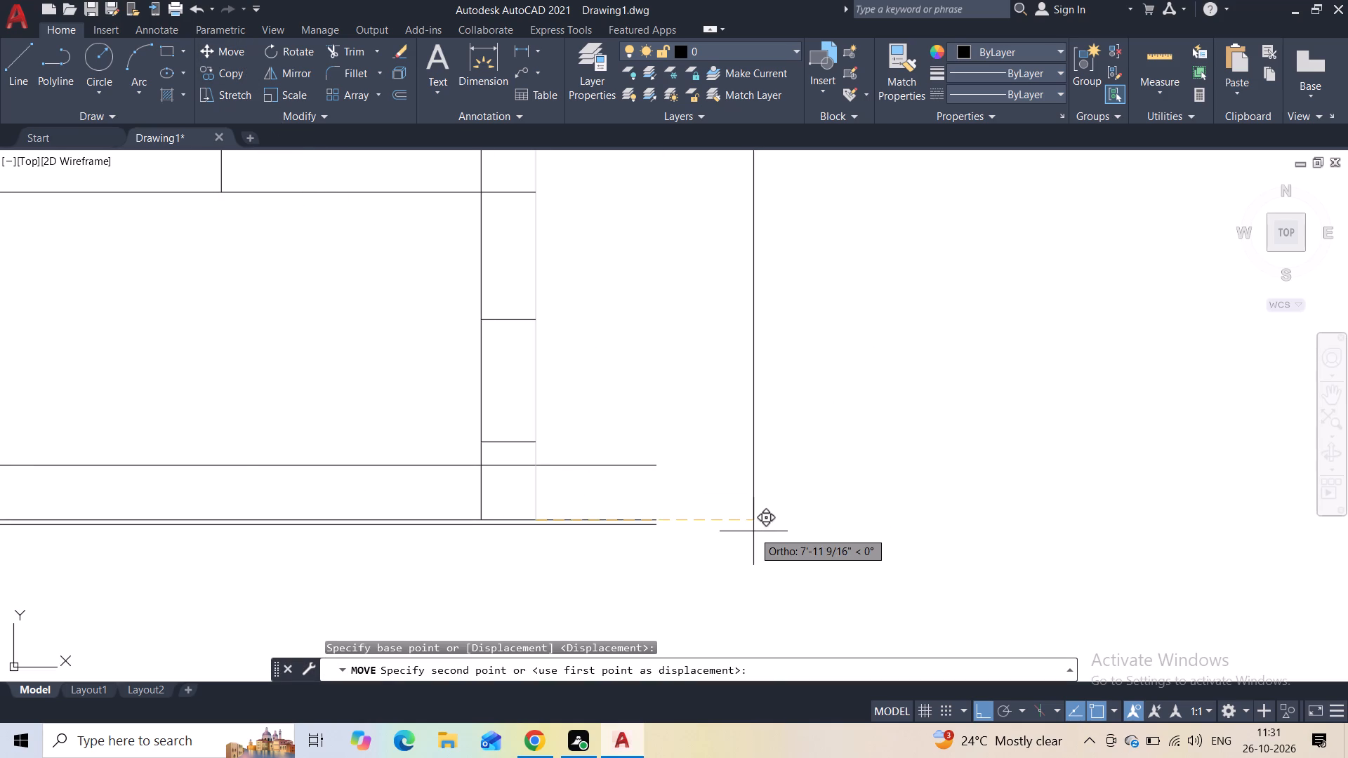
left_click(753, 531)
key("Escape")
scroll(668, 463, "down", 2)
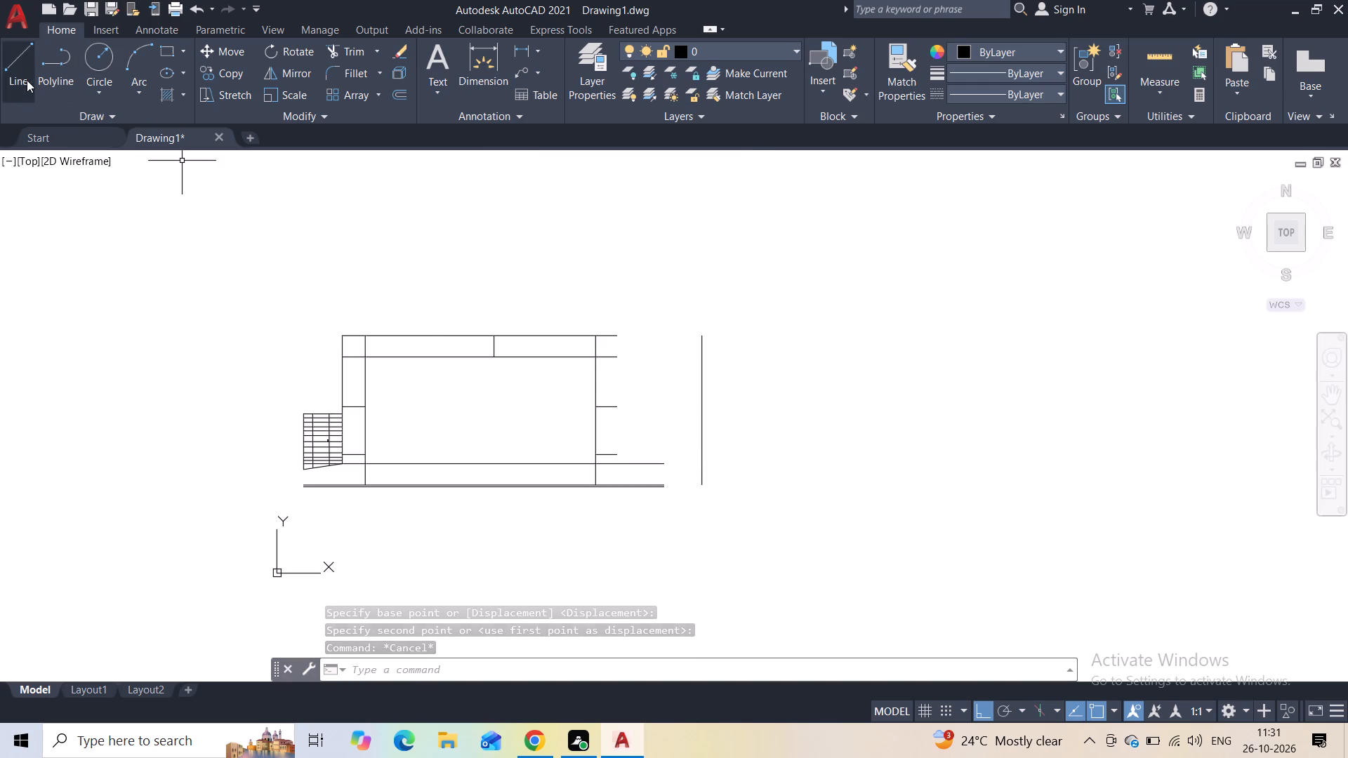
Move the detached outer vertical slightly back toward the frame, keeping it beyond the ends of the base lines.
scroll(650, 367, "up", 1)
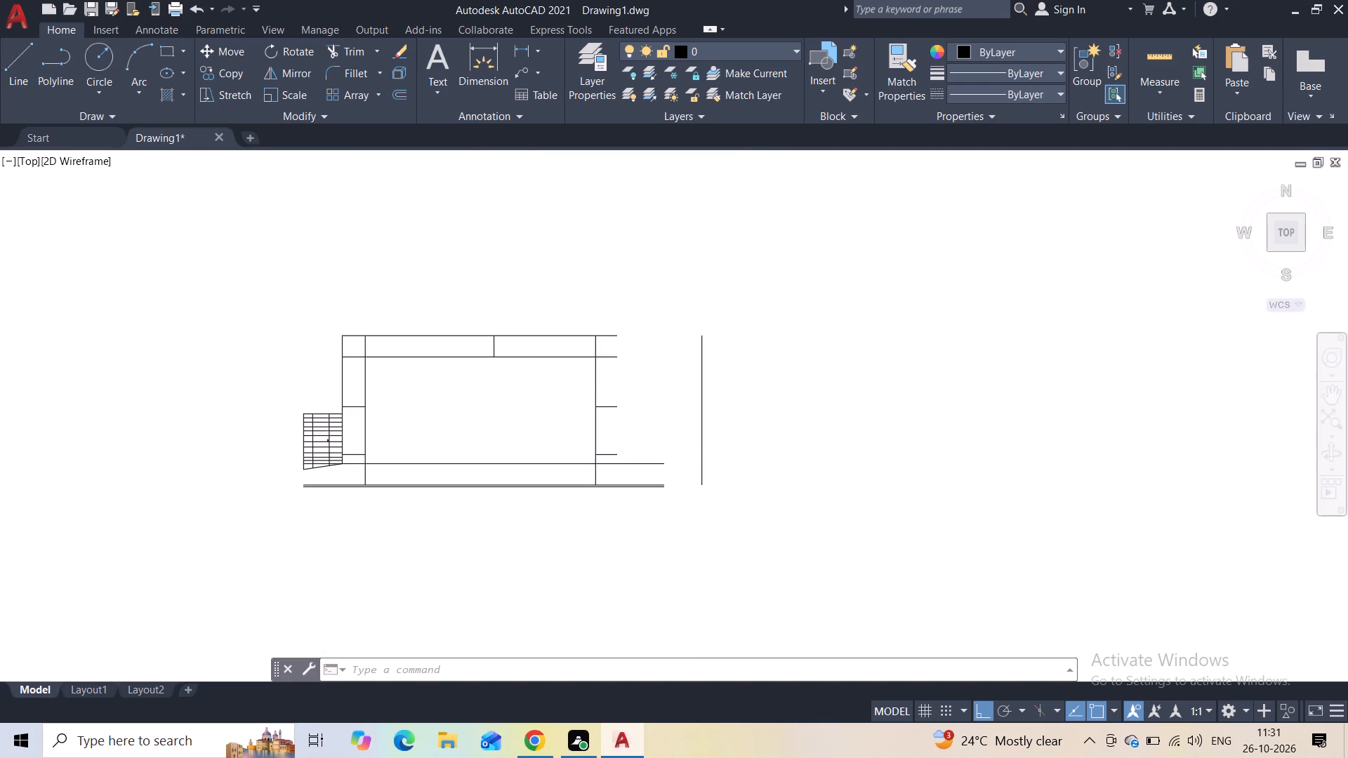
left_click_drag(750, 363, 724, 364)
left_click(529, 387)
key("Escape")
left_click_drag(798, 395, 769, 395)
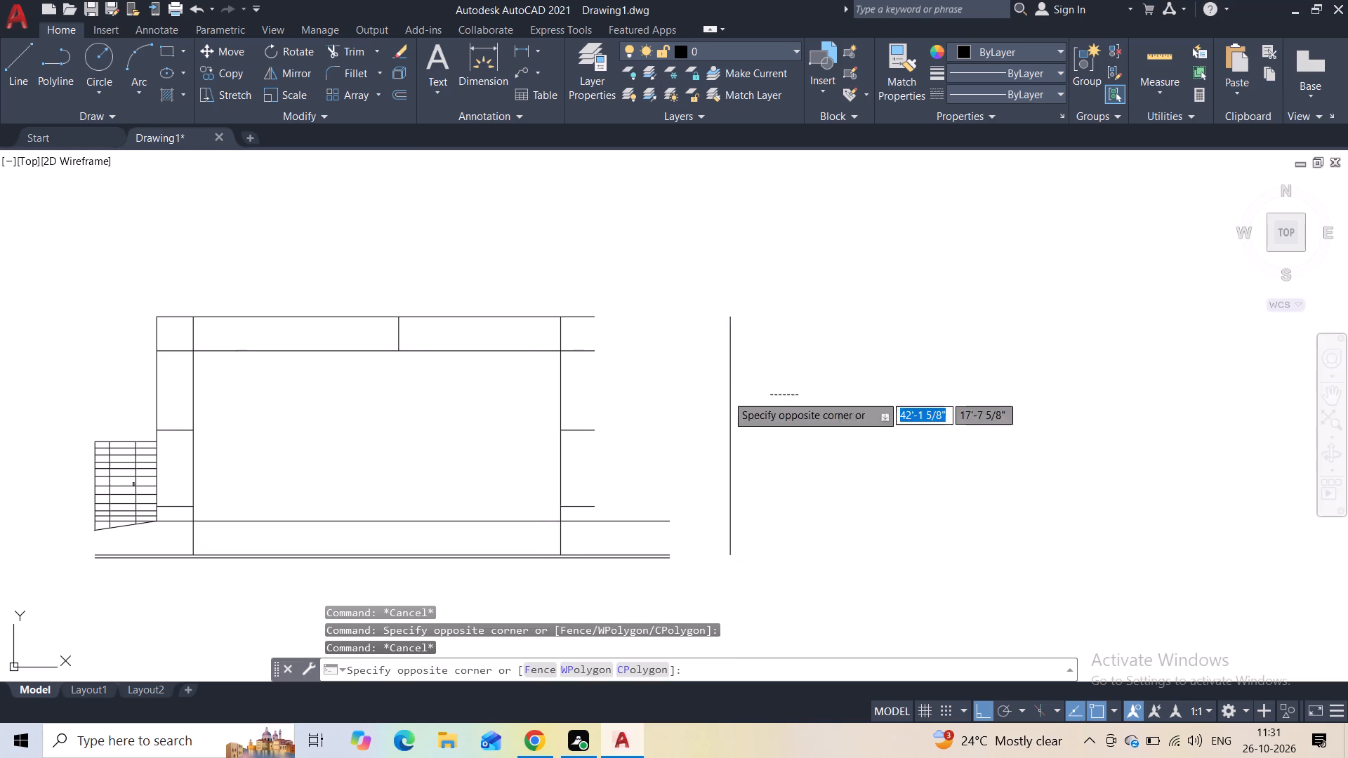
left_click(687, 398)
left_click(230, 60)
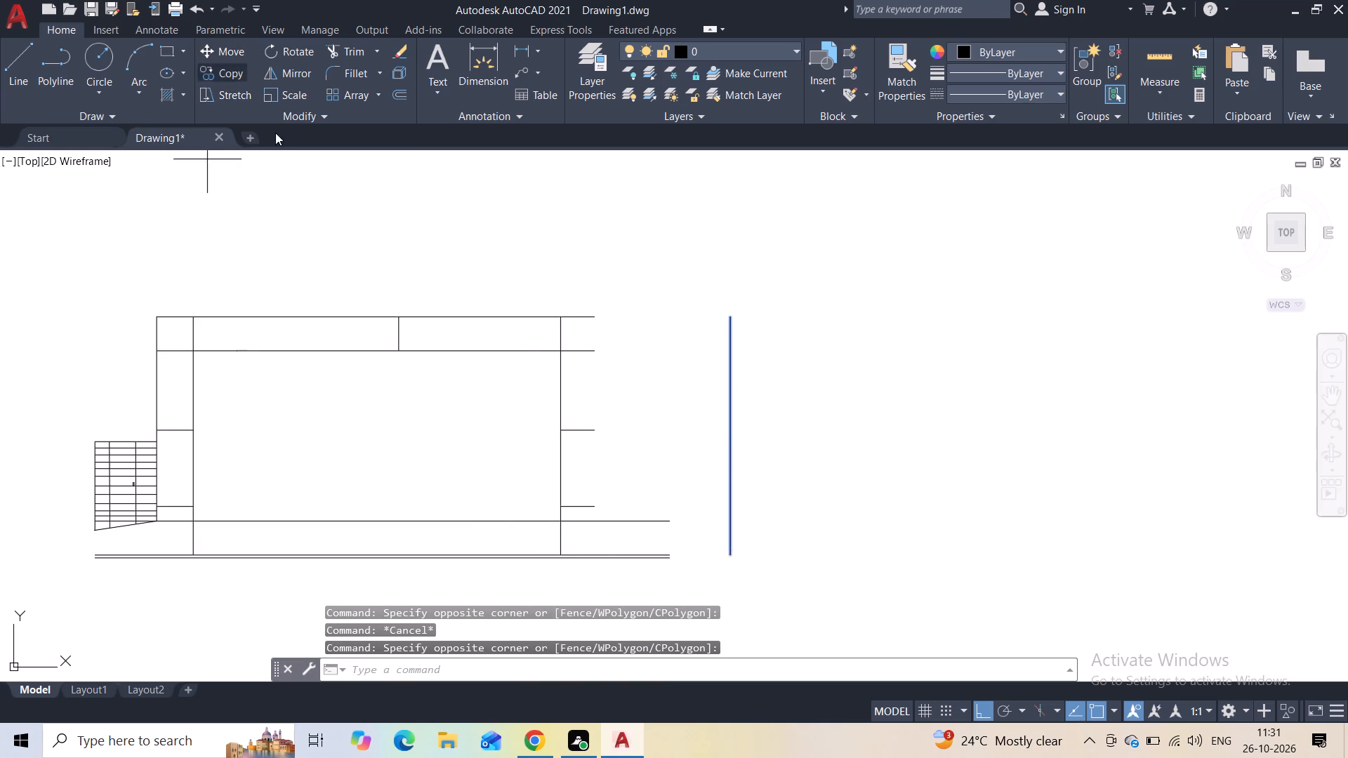
middle_click_drag(638, 579, 610, 503)
scroll(647, 505, "up", 2)
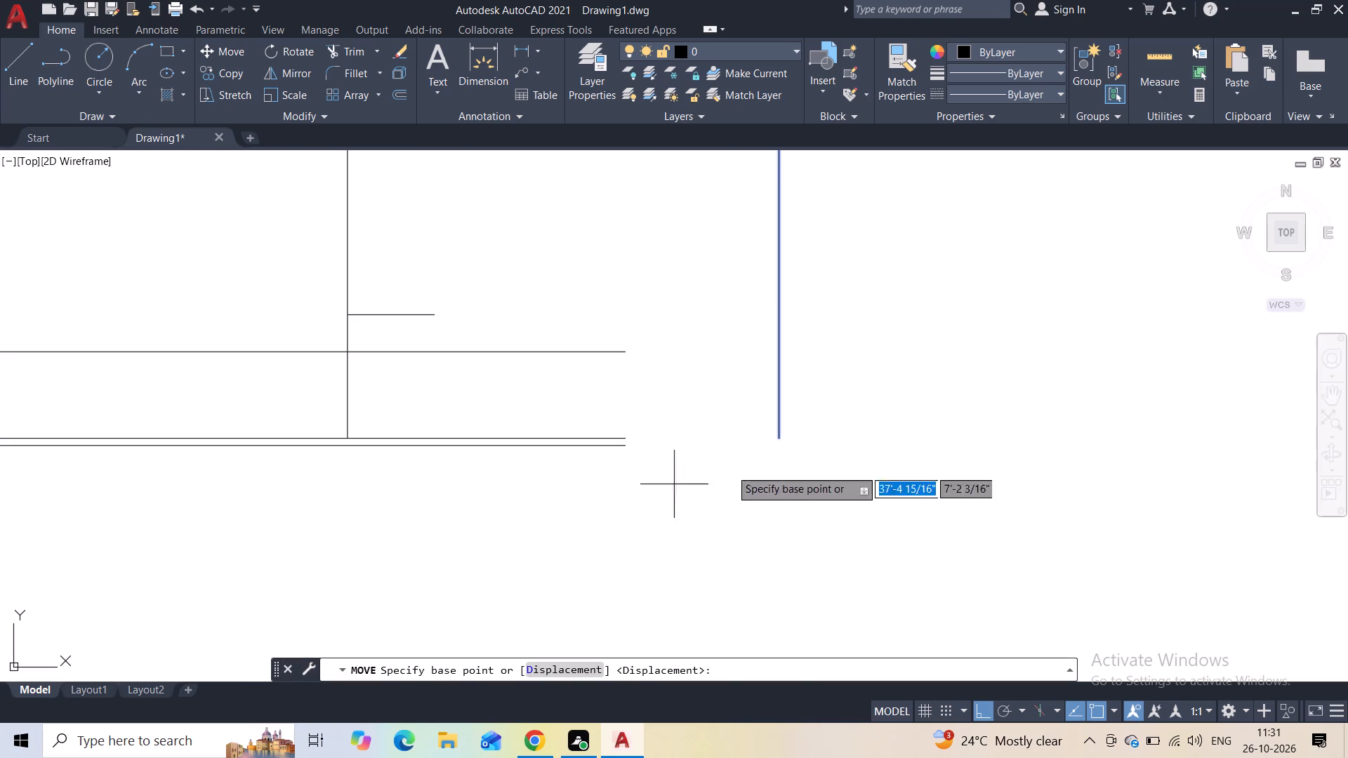
left_click(779, 442)
left_click(739, 437)
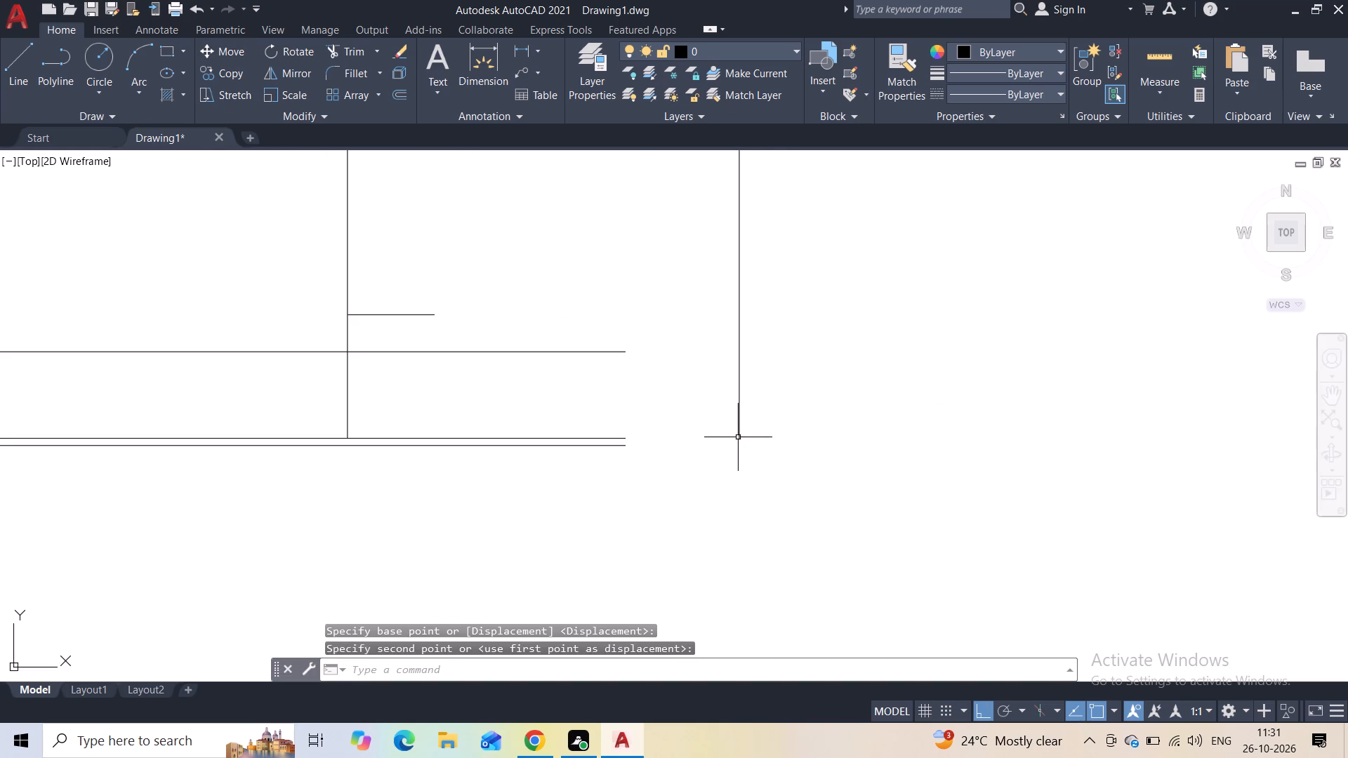
key("Escape")
Continue the upper of the two close base lines and the horizontal line above them out to the moved vertical.
left_click(13, 83)
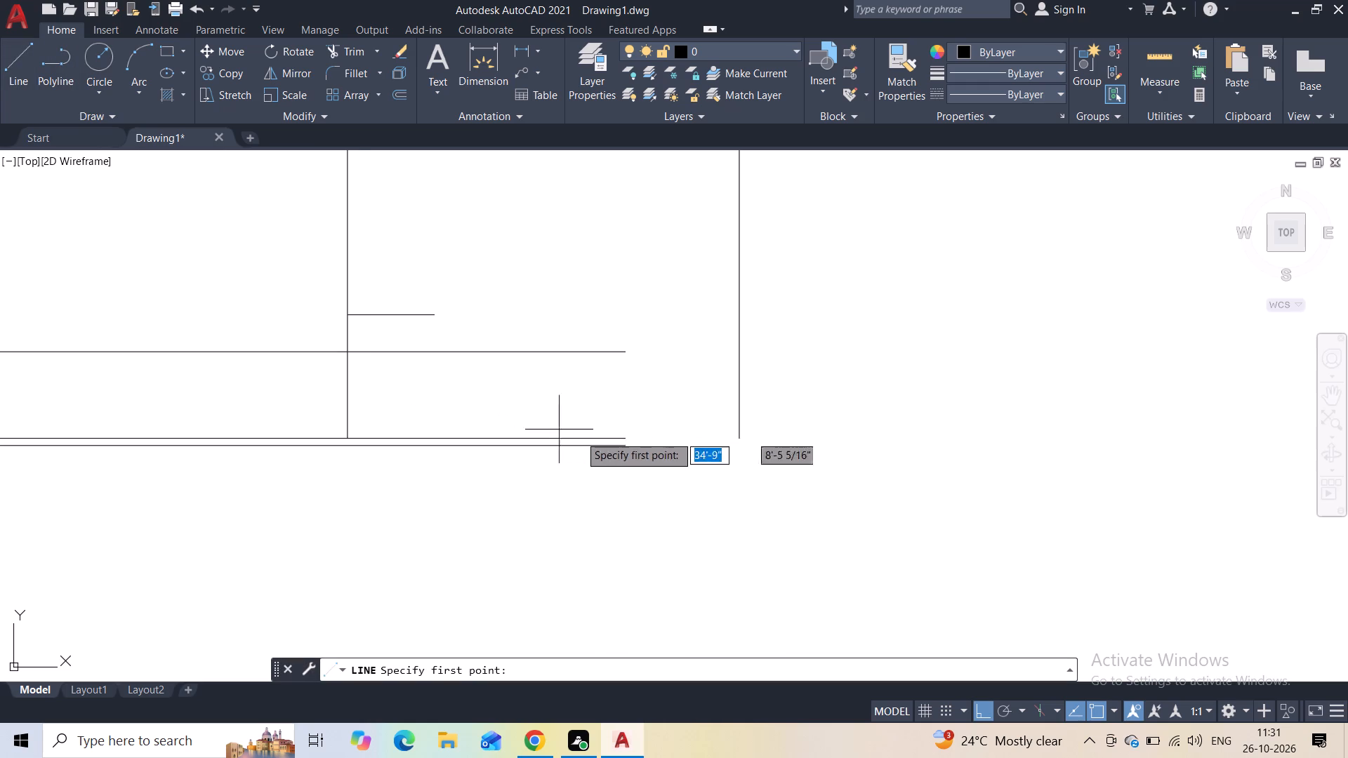
left_click(626, 437)
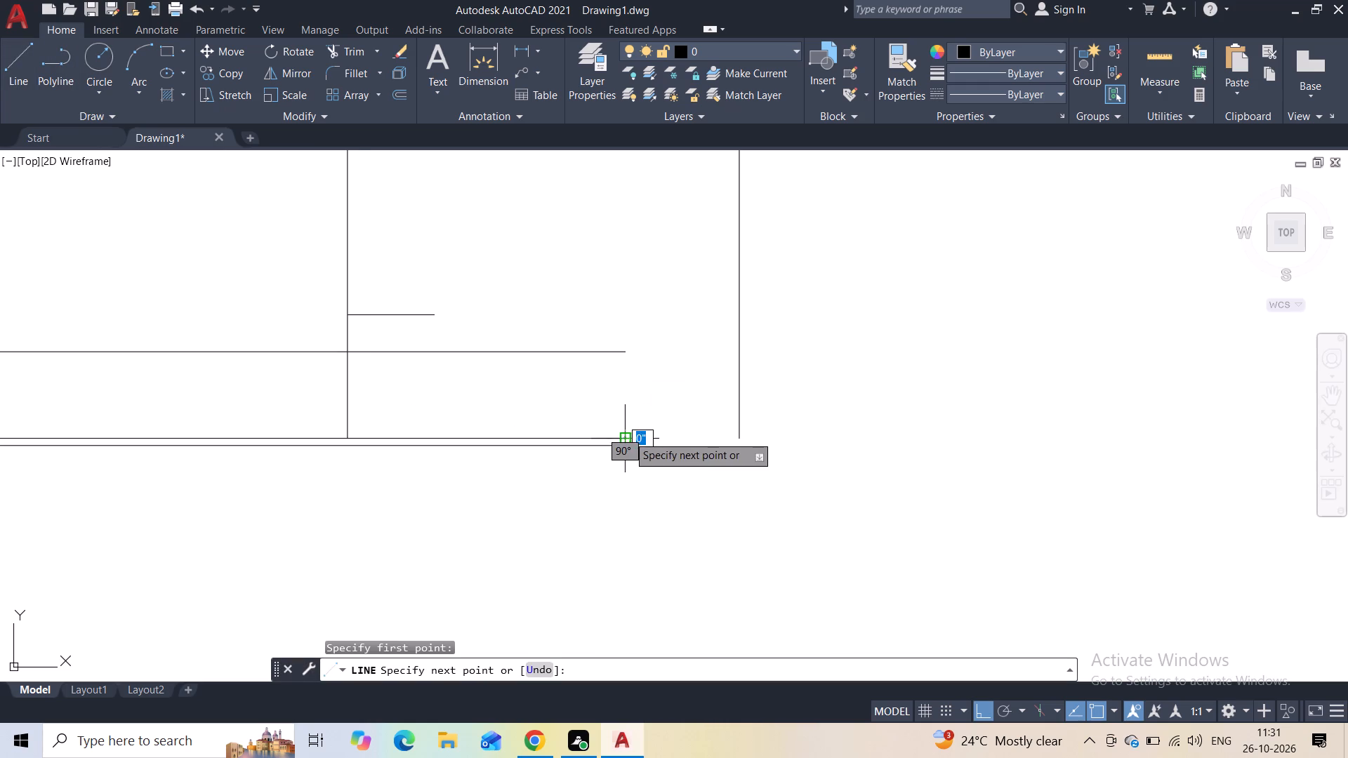
left_click(737, 434)
key("Escape")
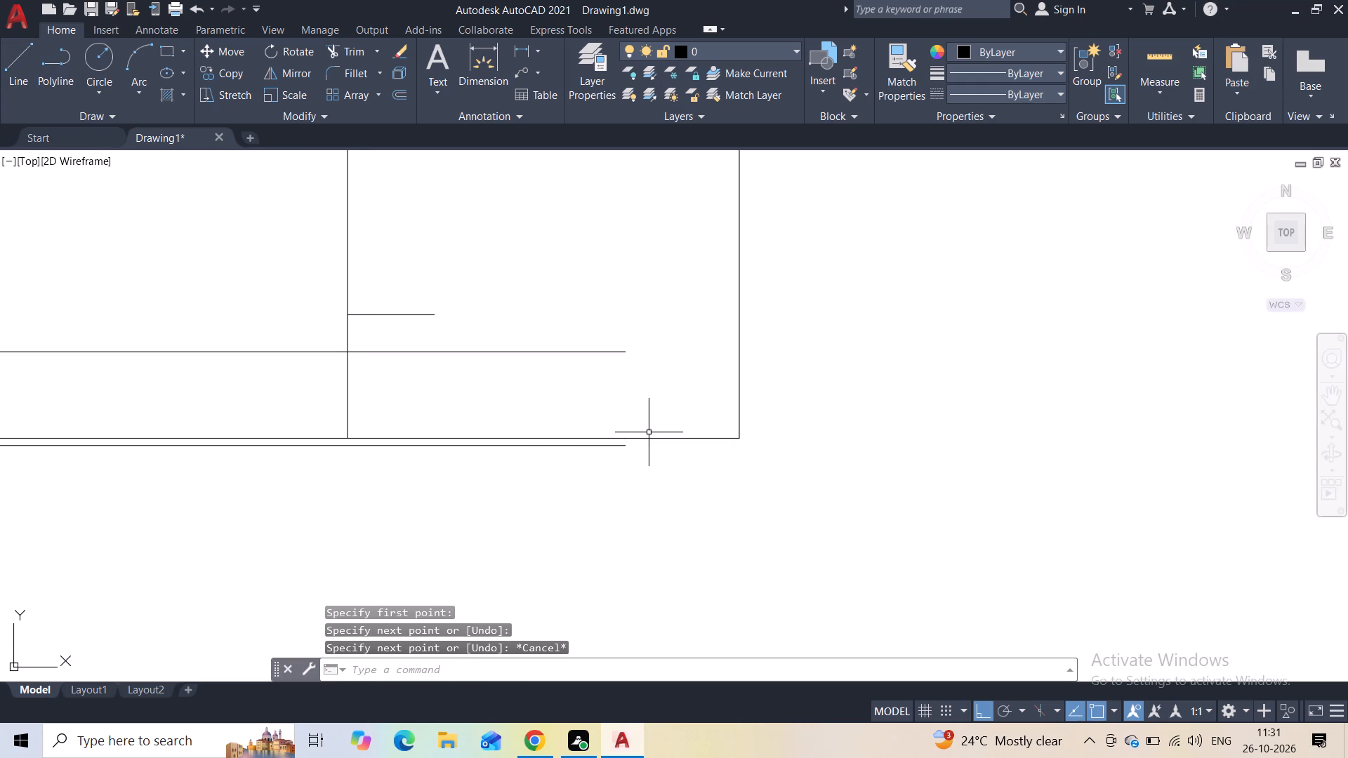
key("space")
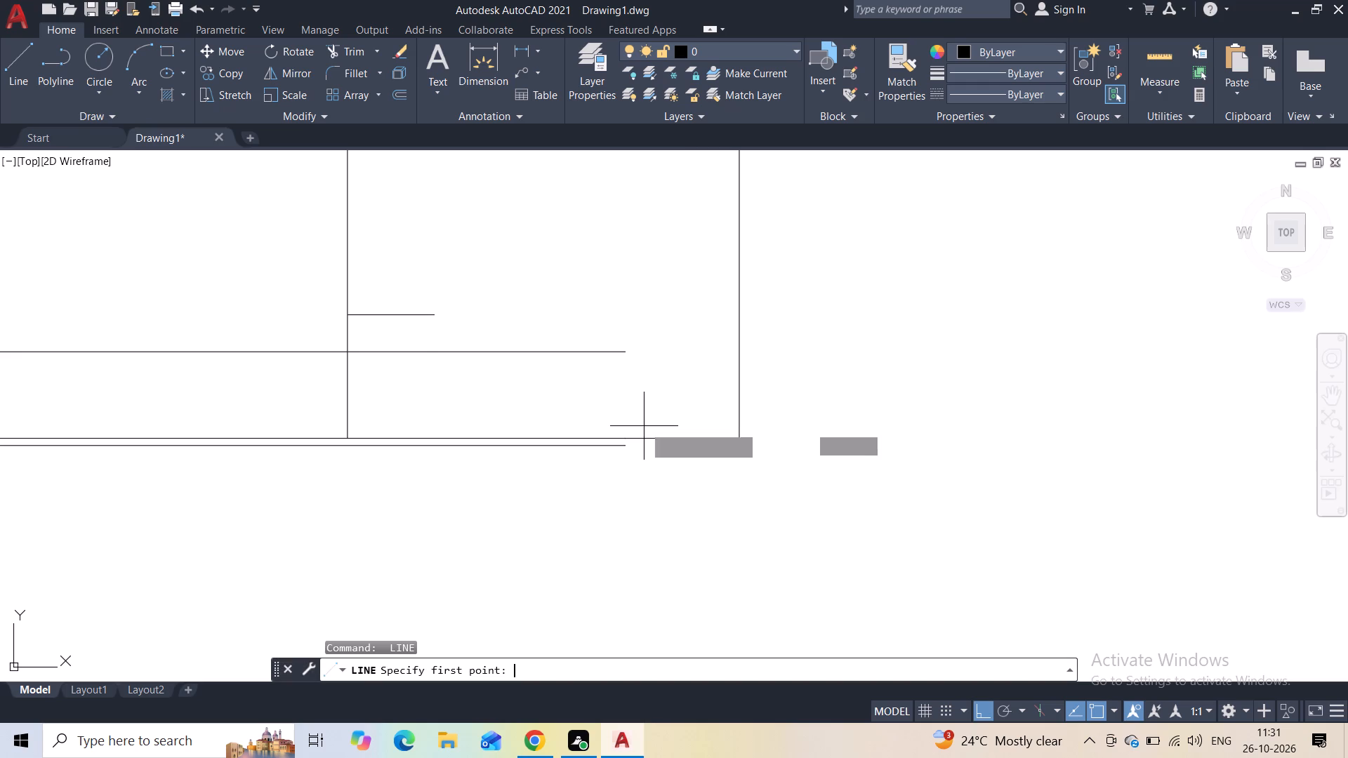
left_click(628, 358)
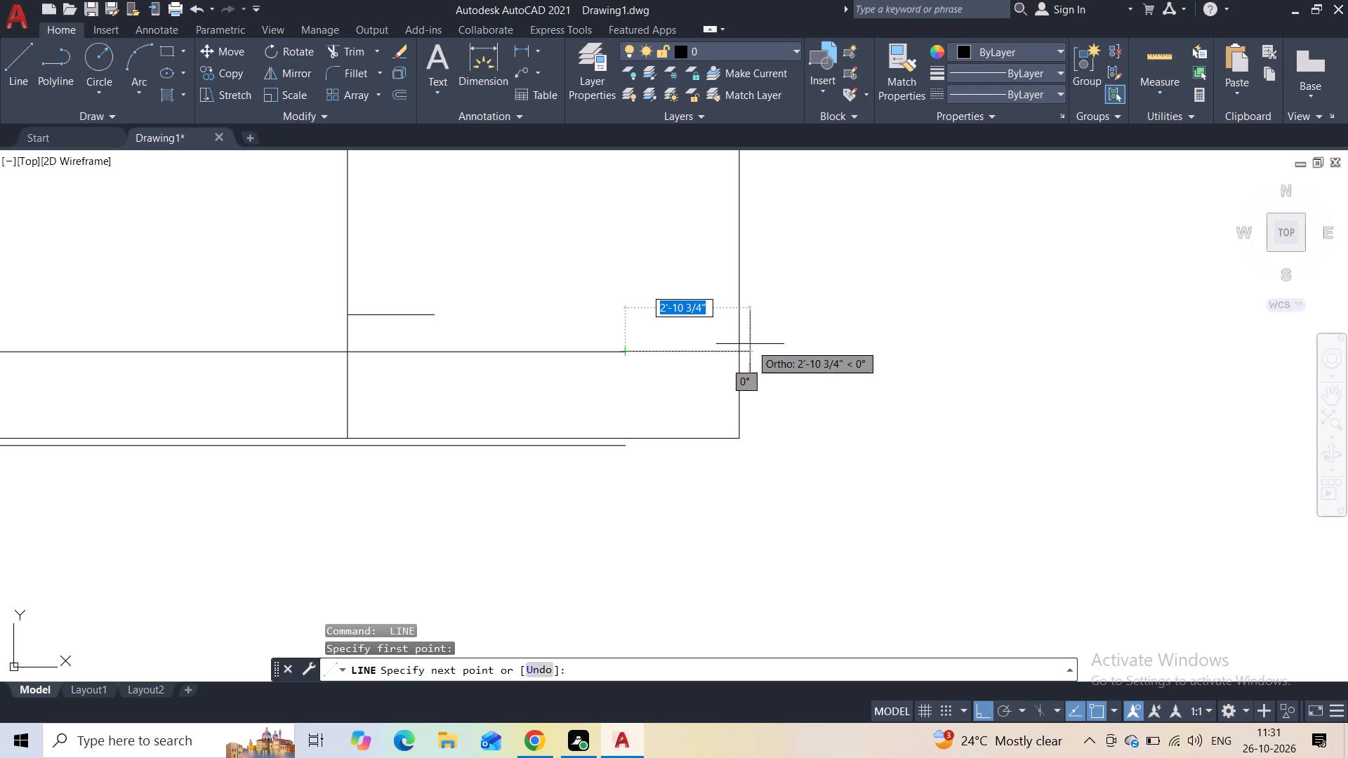
left_click(741, 344)
key("Escape")
Continue the lower and upper division lines of the far frame leg horizontally out to the moved vertical.
key("space")
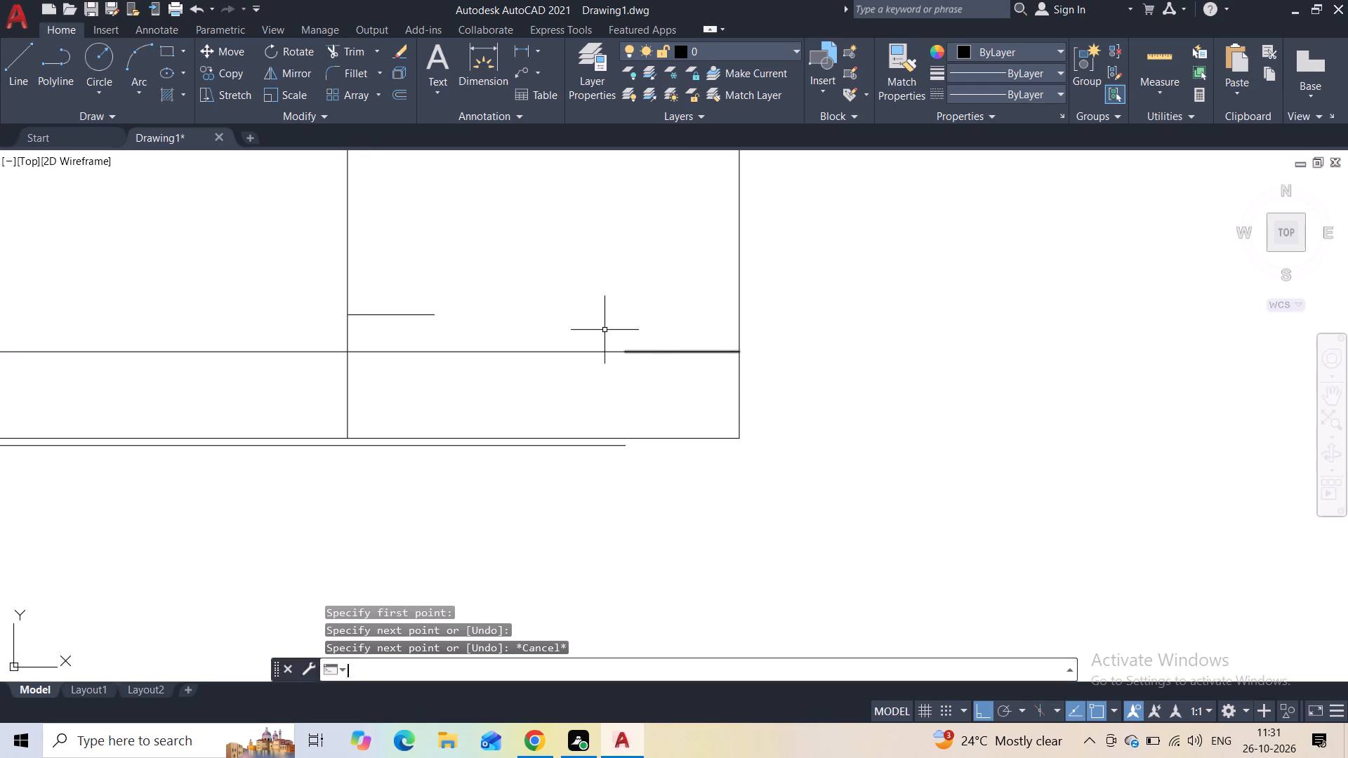
scroll(482, 315, "down", 2)
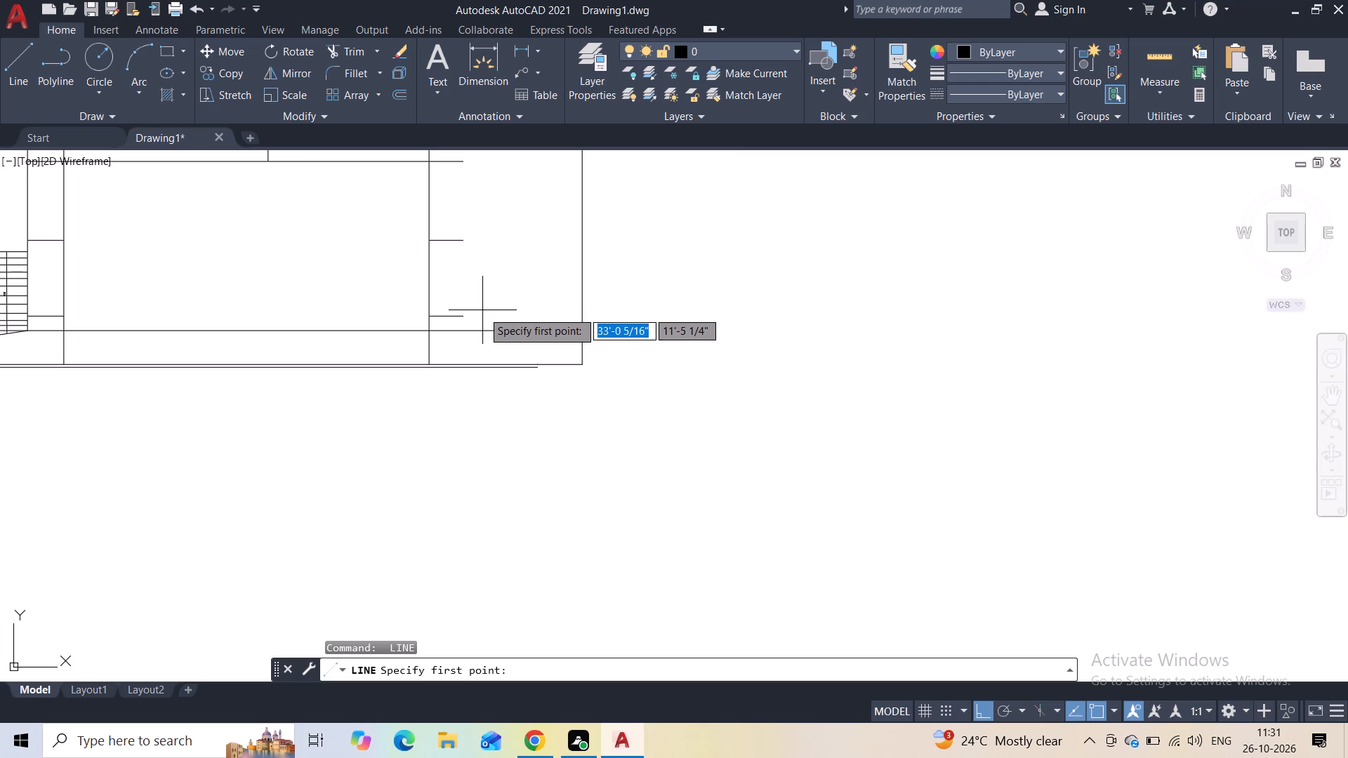
scroll(480, 314, "up", 2)
left_click(430, 320)
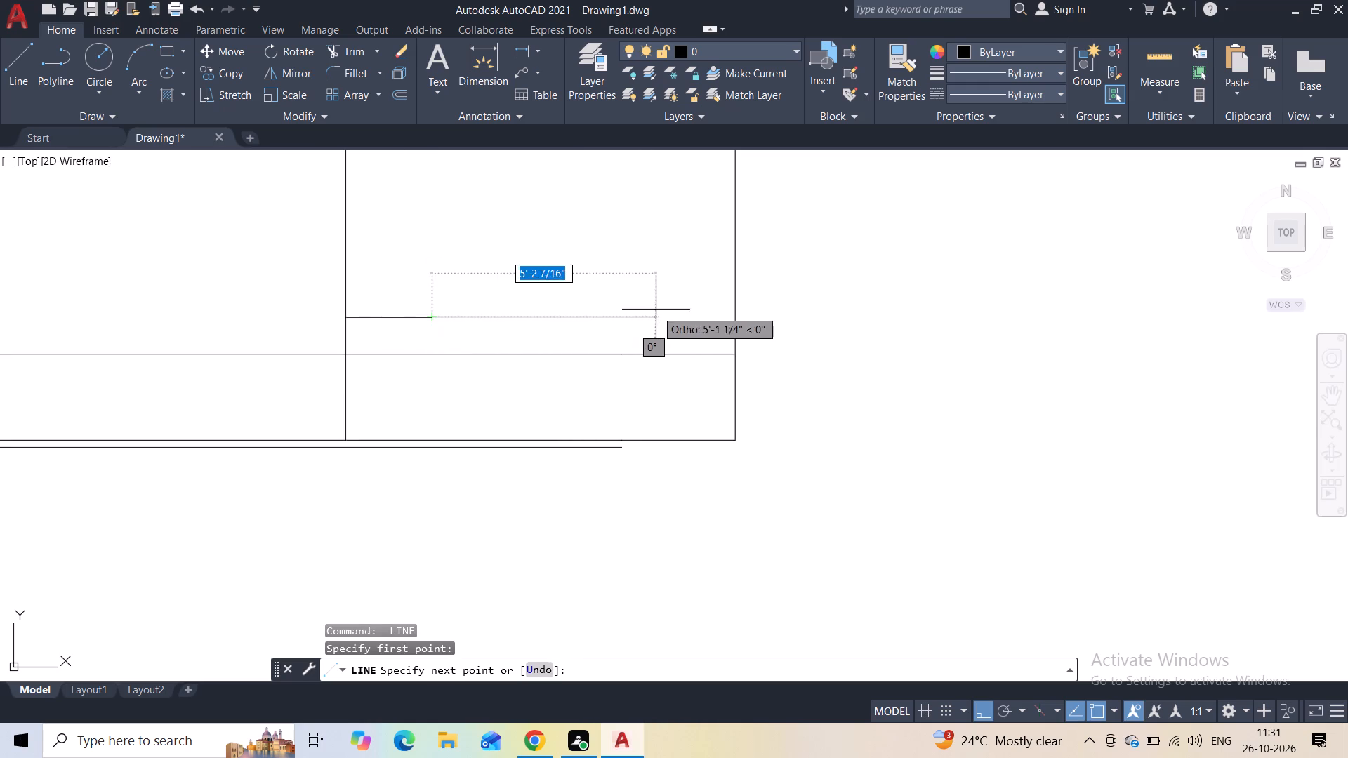
left_click(729, 318)
key("Escape")
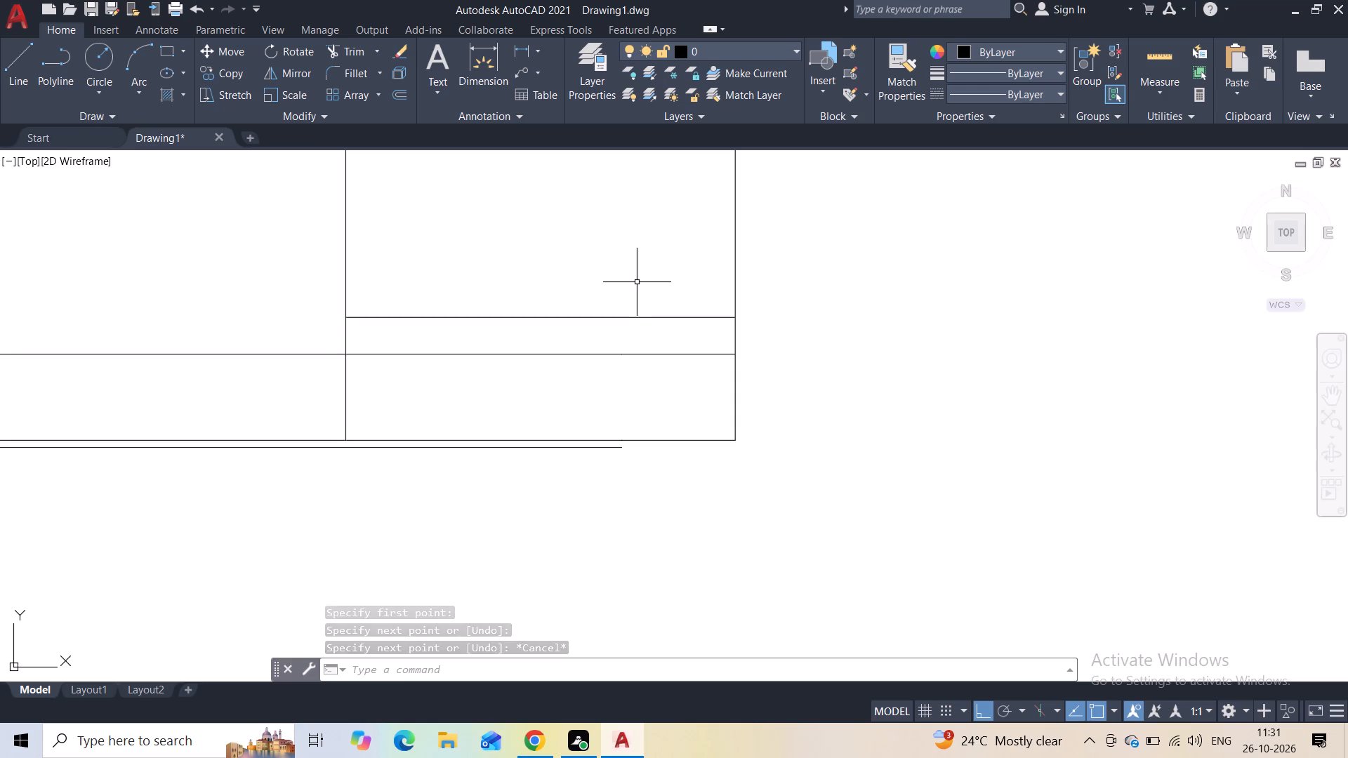
middle_click_drag(637, 277, 615, 503)
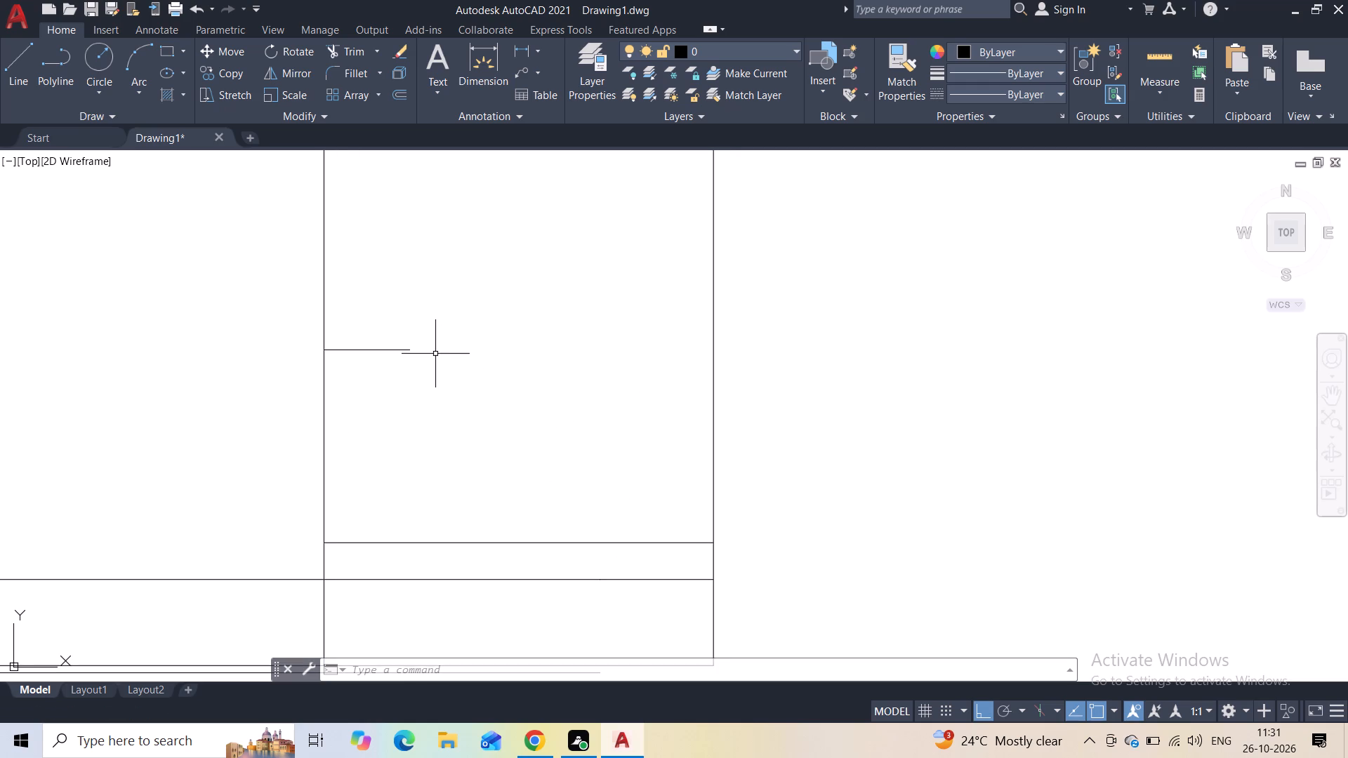
key("c")
key("Escape")
key("space")
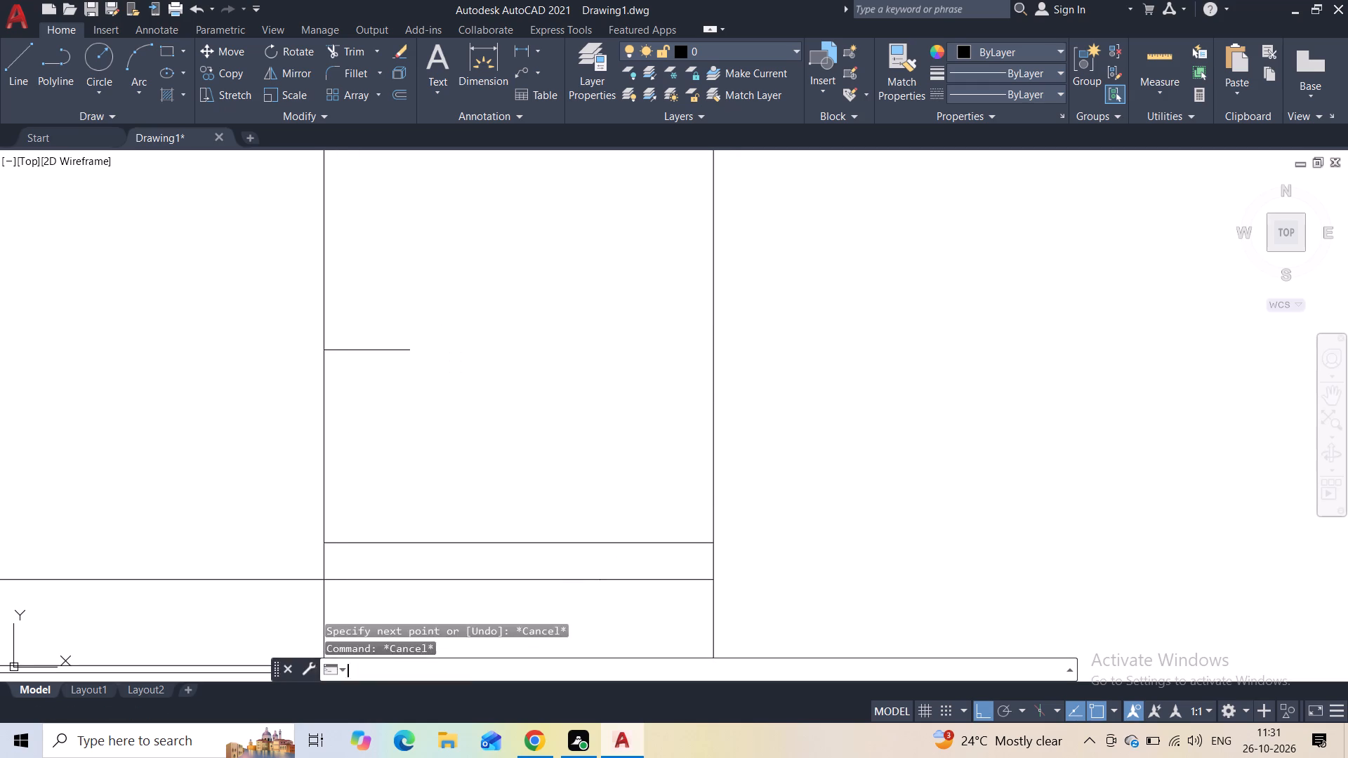
left_click(409, 348)
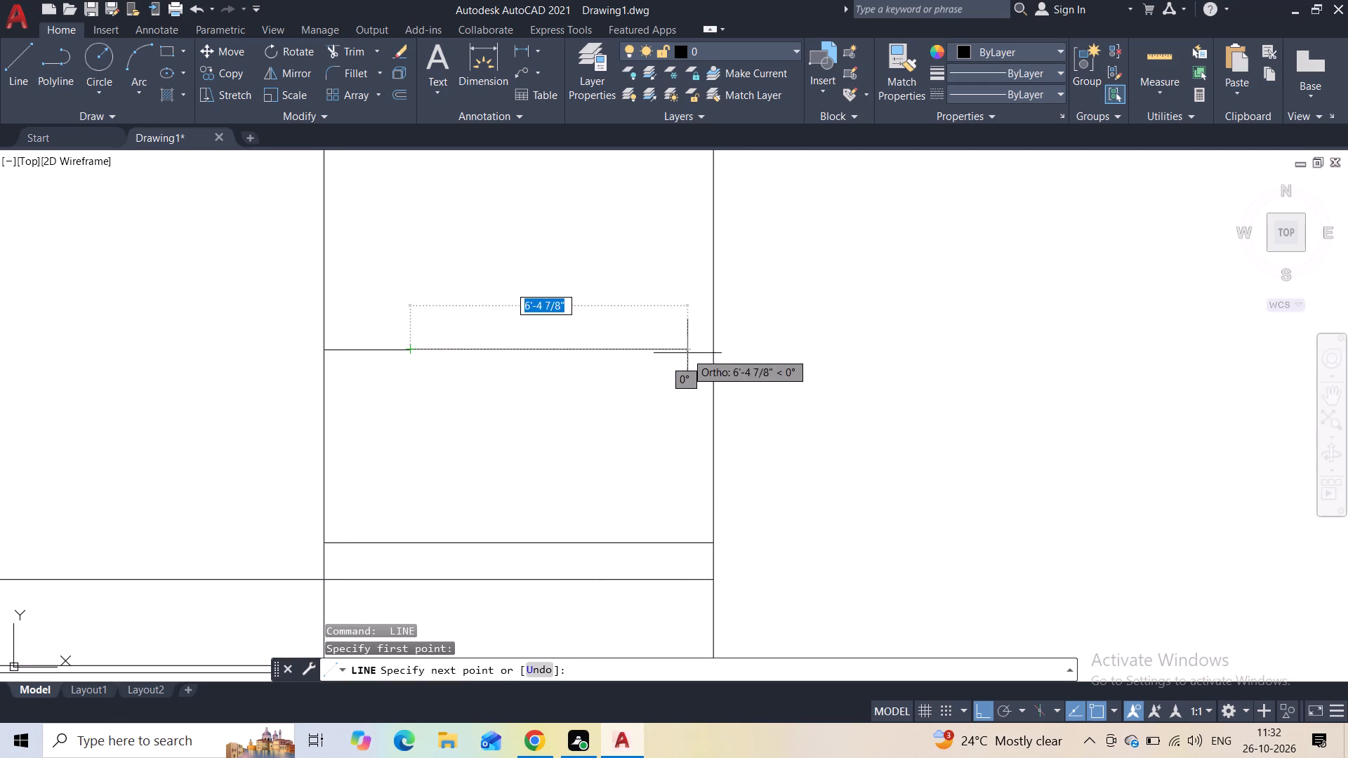
left_click(711, 354)
key("Escape")
Continue the bottom and top edges of the frame's top band horizontally out to the moved vertical.
middle_click_drag(617, 319, 594, 524)
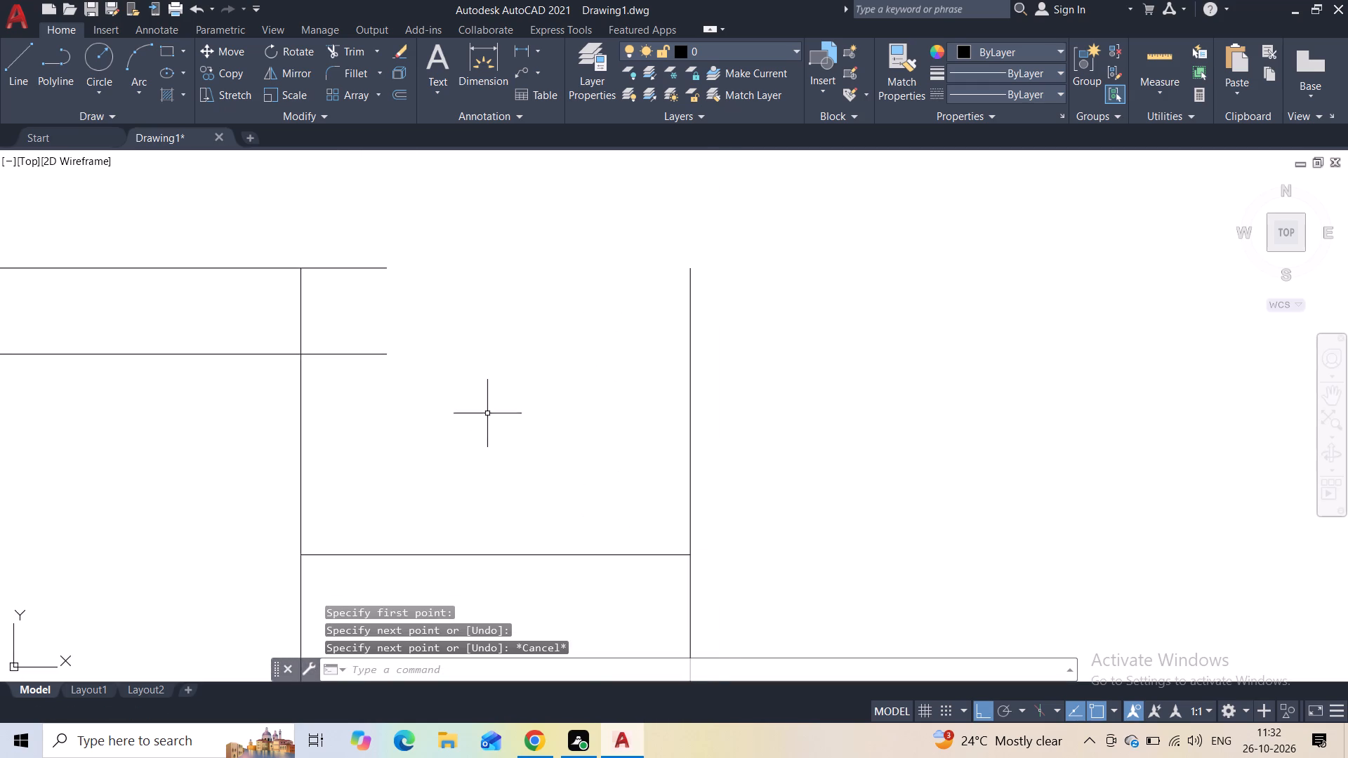
key("space")
left_click(385, 355)
left_click(691, 350)
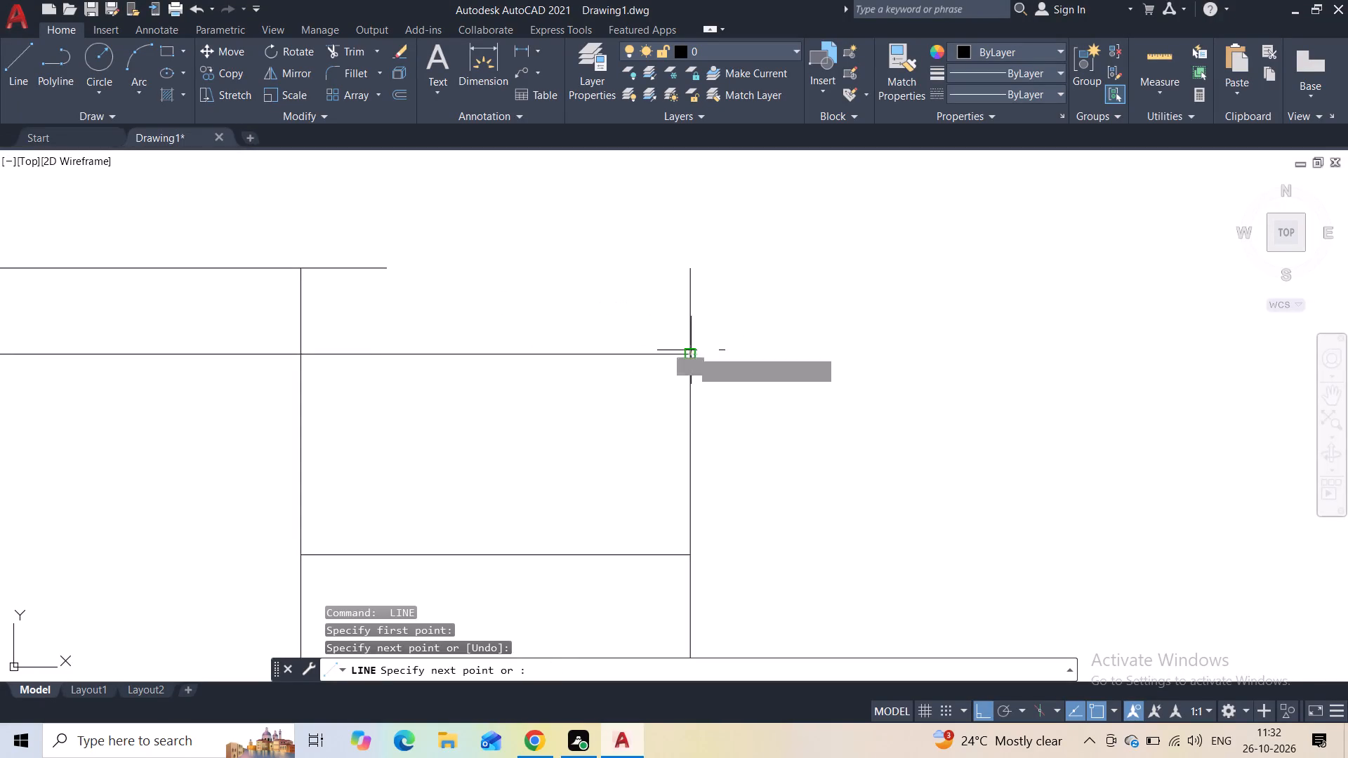
key("Escape")
key("space")
left_click(388, 271)
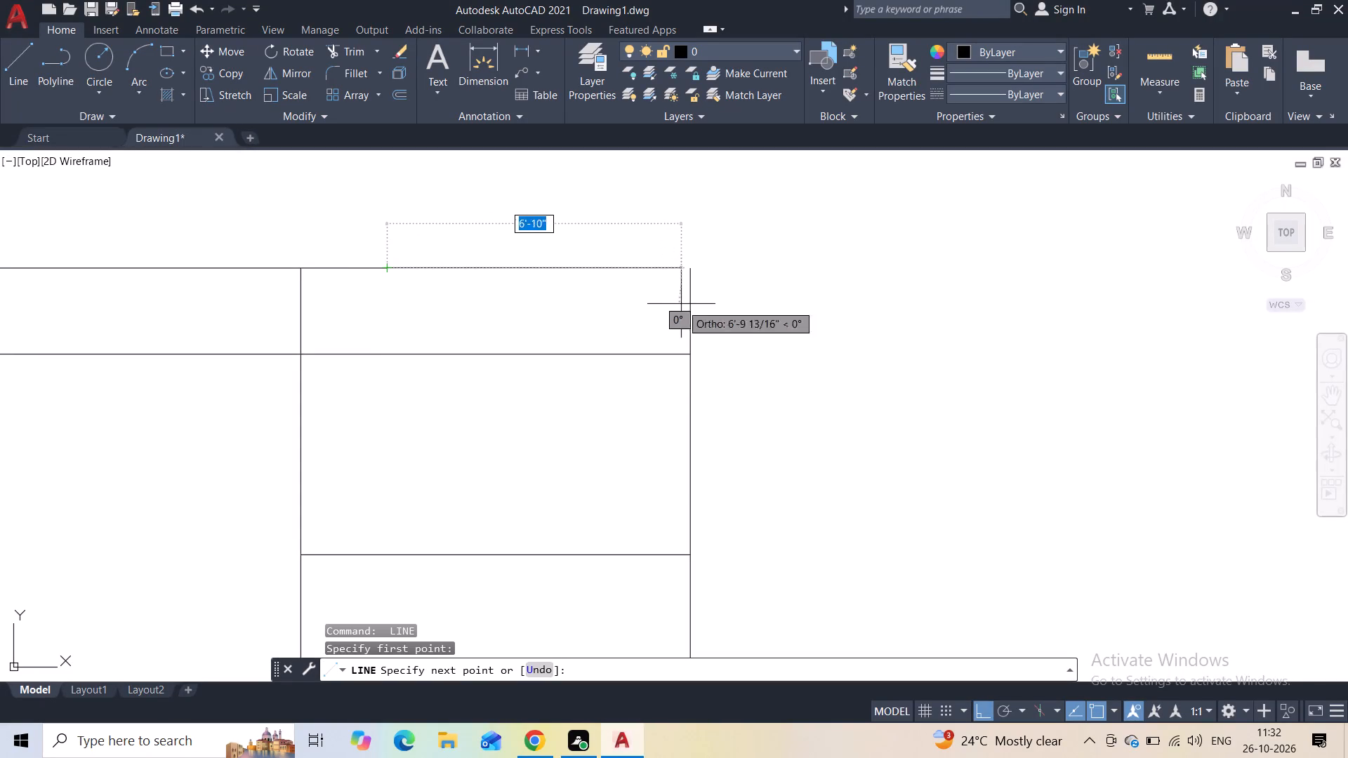
left_click(690, 274)
key("Escape")
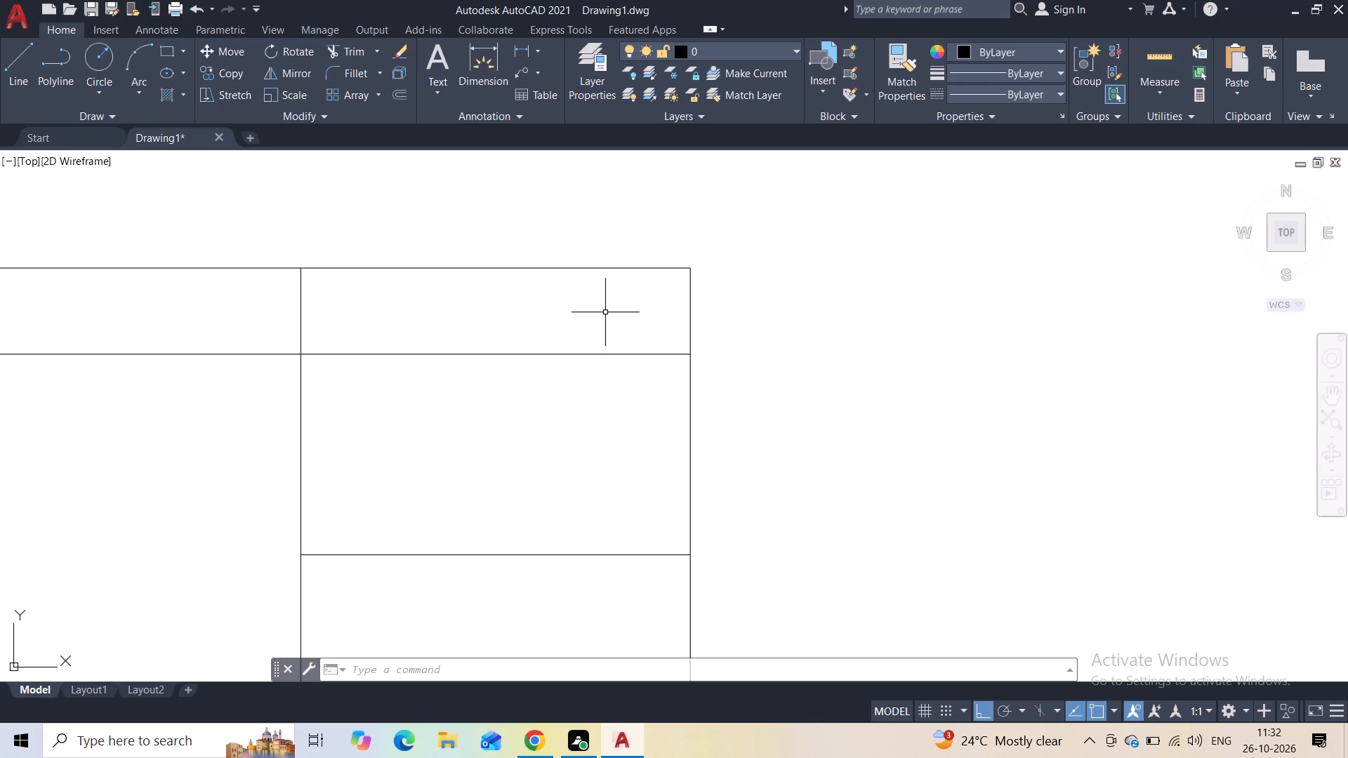
Draw a 12' vertical line upward from the frame's outer top corner on the gridded box side.
scroll(606, 314, "down", 3)
middle_click_drag(509, 359, 430, 382)
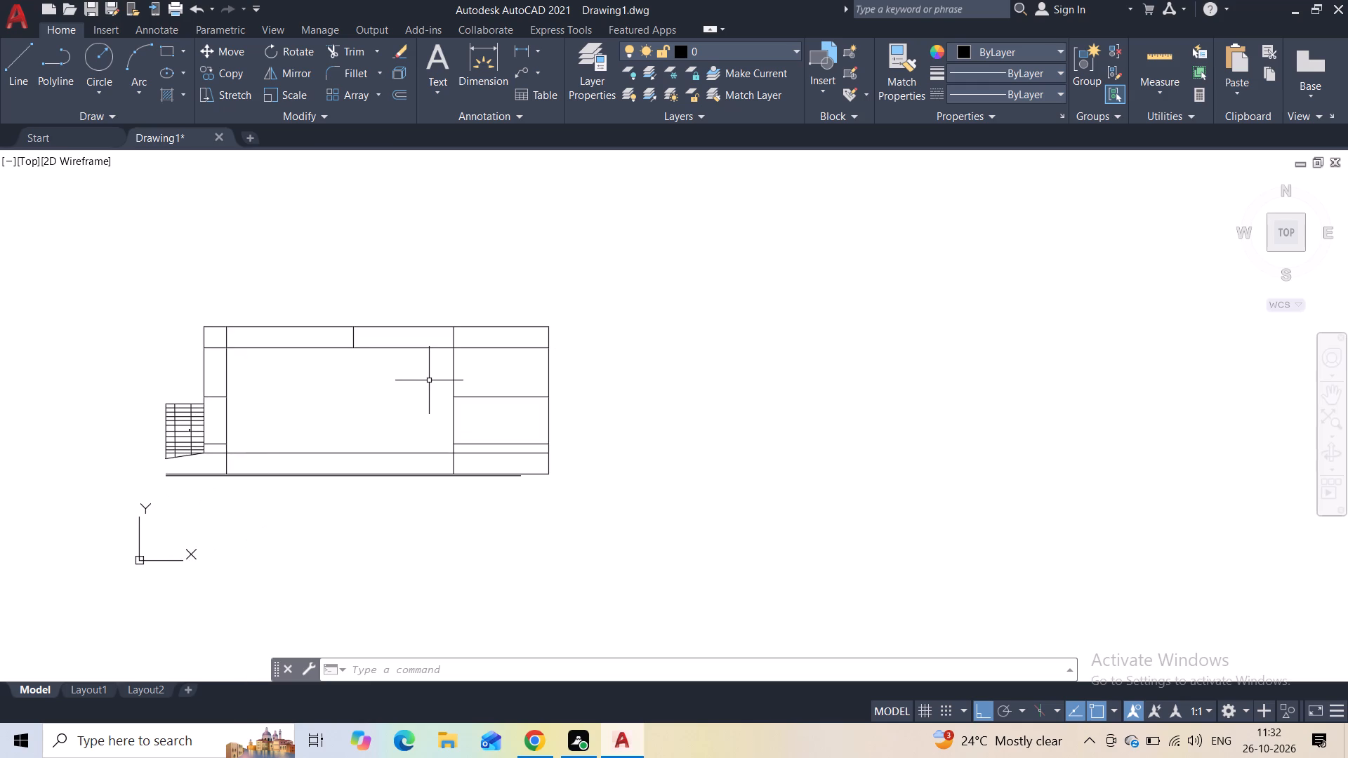
left_click(18, 93)
left_click(204, 321)
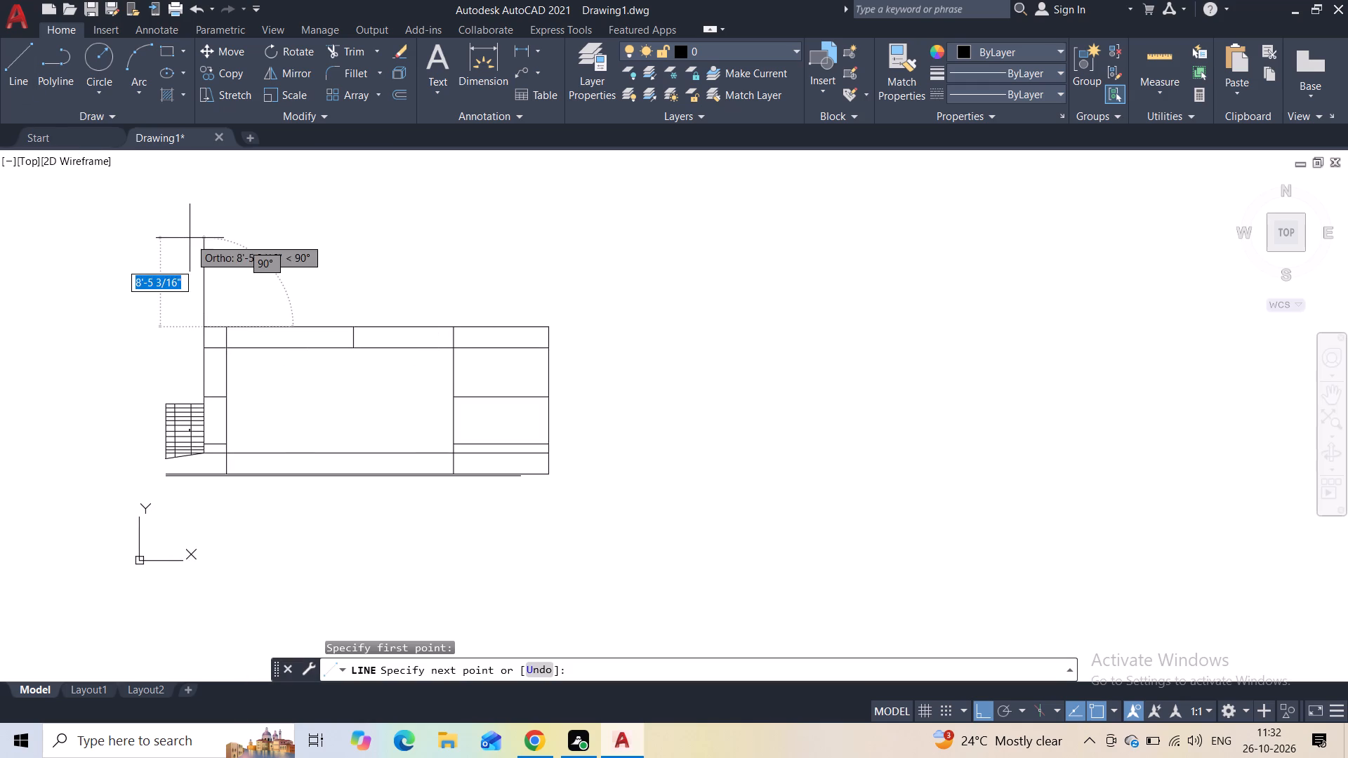
type("12")
key("apostrophe")
key("Return")
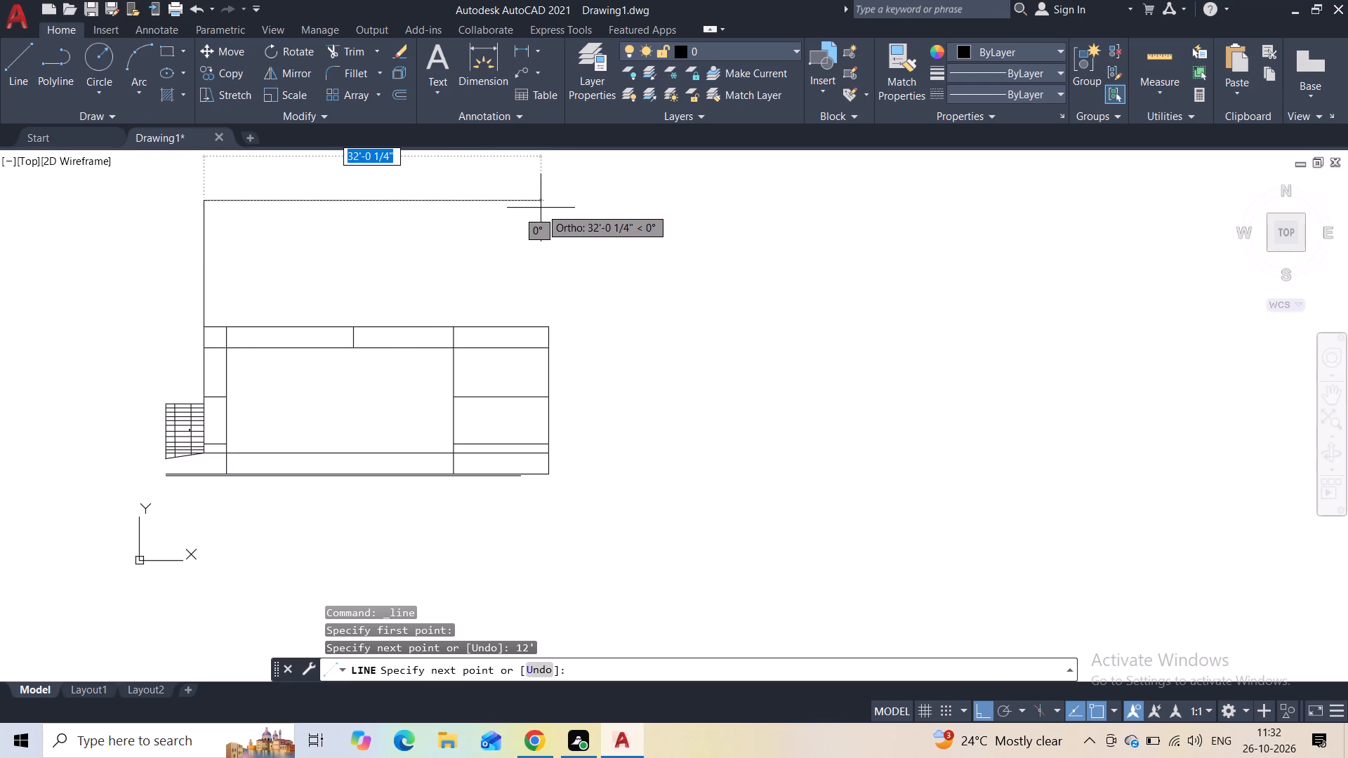
key("Escape")
Draw a 2' line straight up from the top end of the 12' vertical line.
middle_click_drag(164, 182, 149, 305)
scroll(150, 305, "up", 2)
left_click(21, 77)
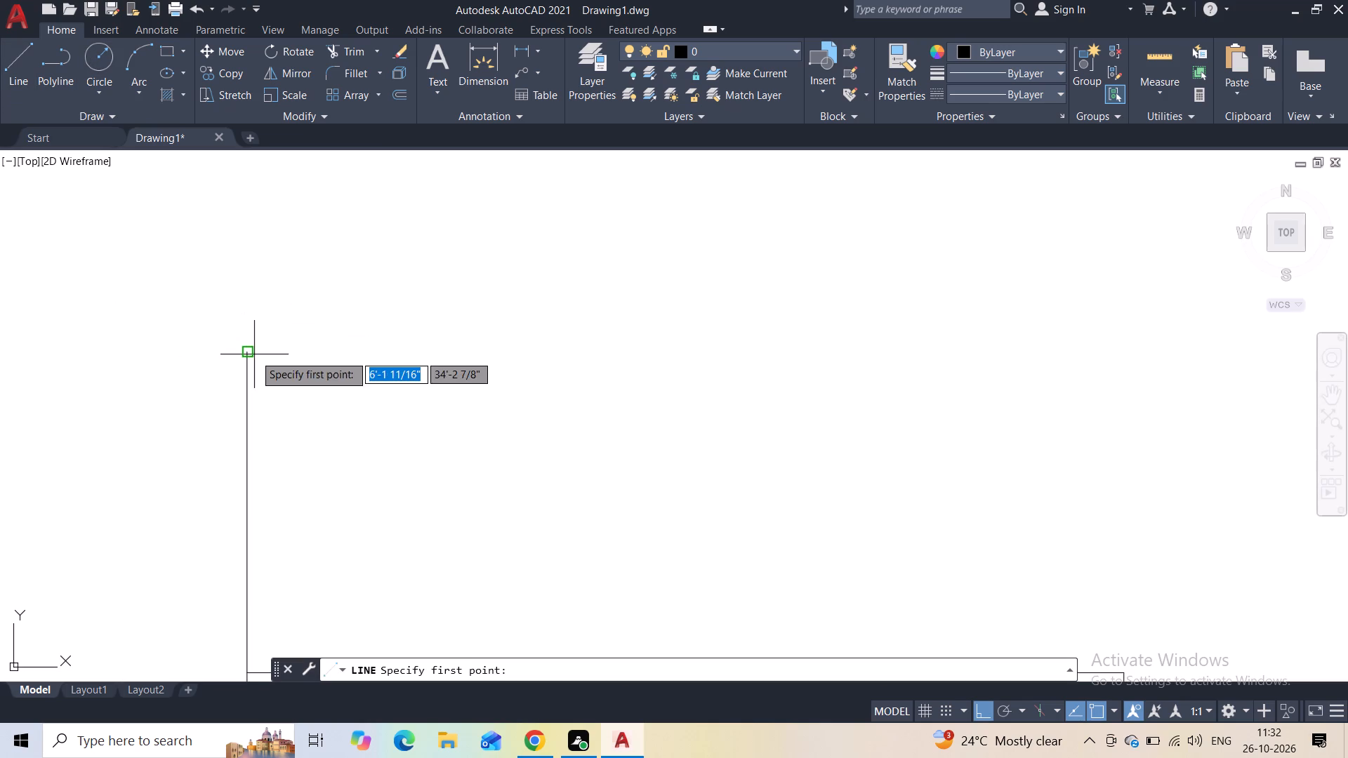
left_click(253, 353)
type("2'")
key("Return")
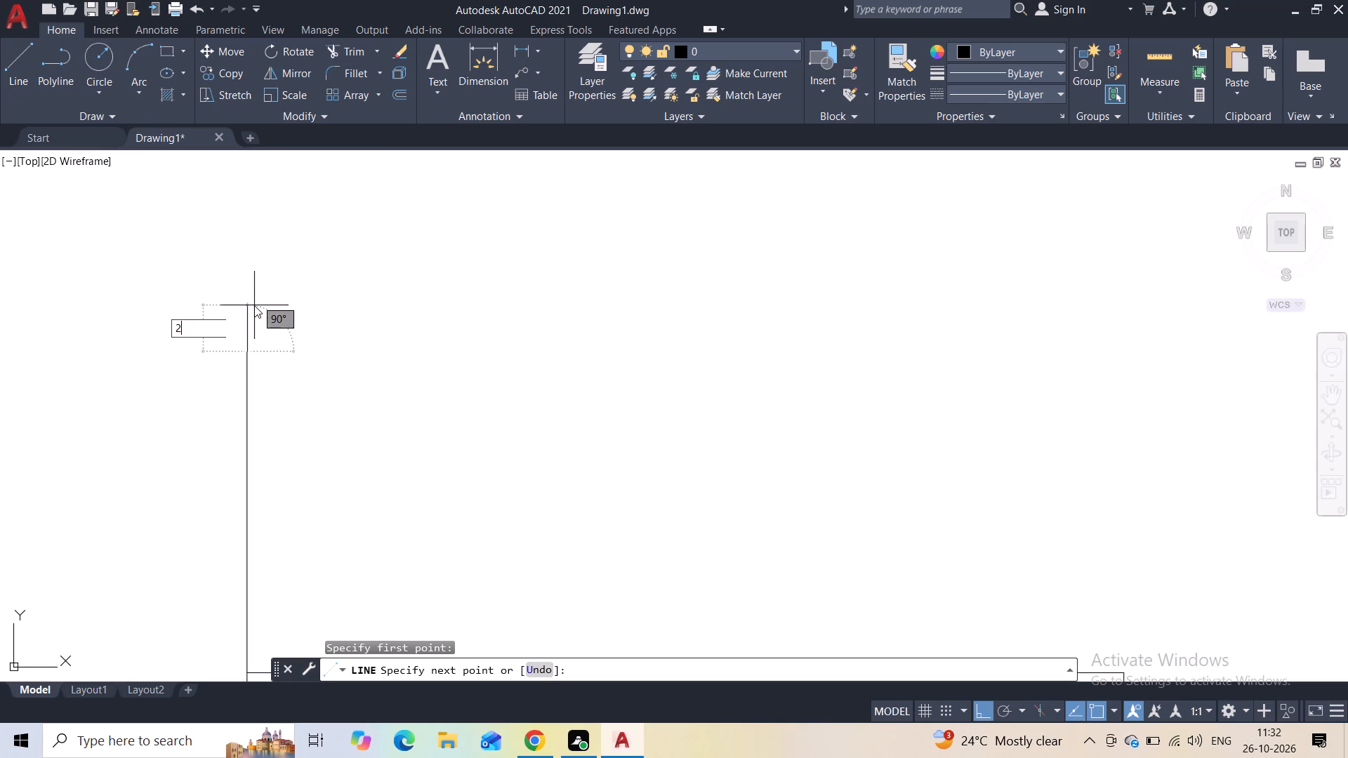
Delete the 2' line above the top end of the 12' vertical line.
key("Escape")
left_click(282, 314)
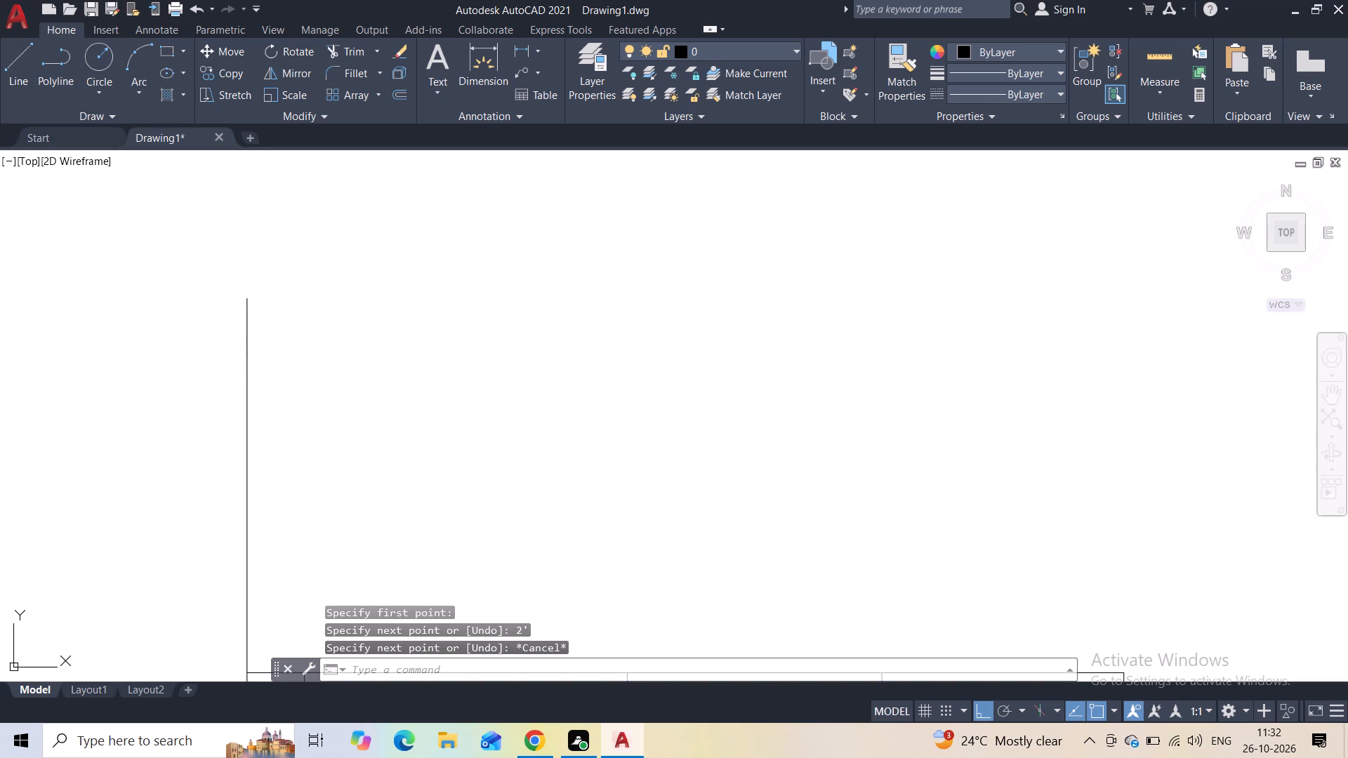
left_click(242, 319)
key("Delete")
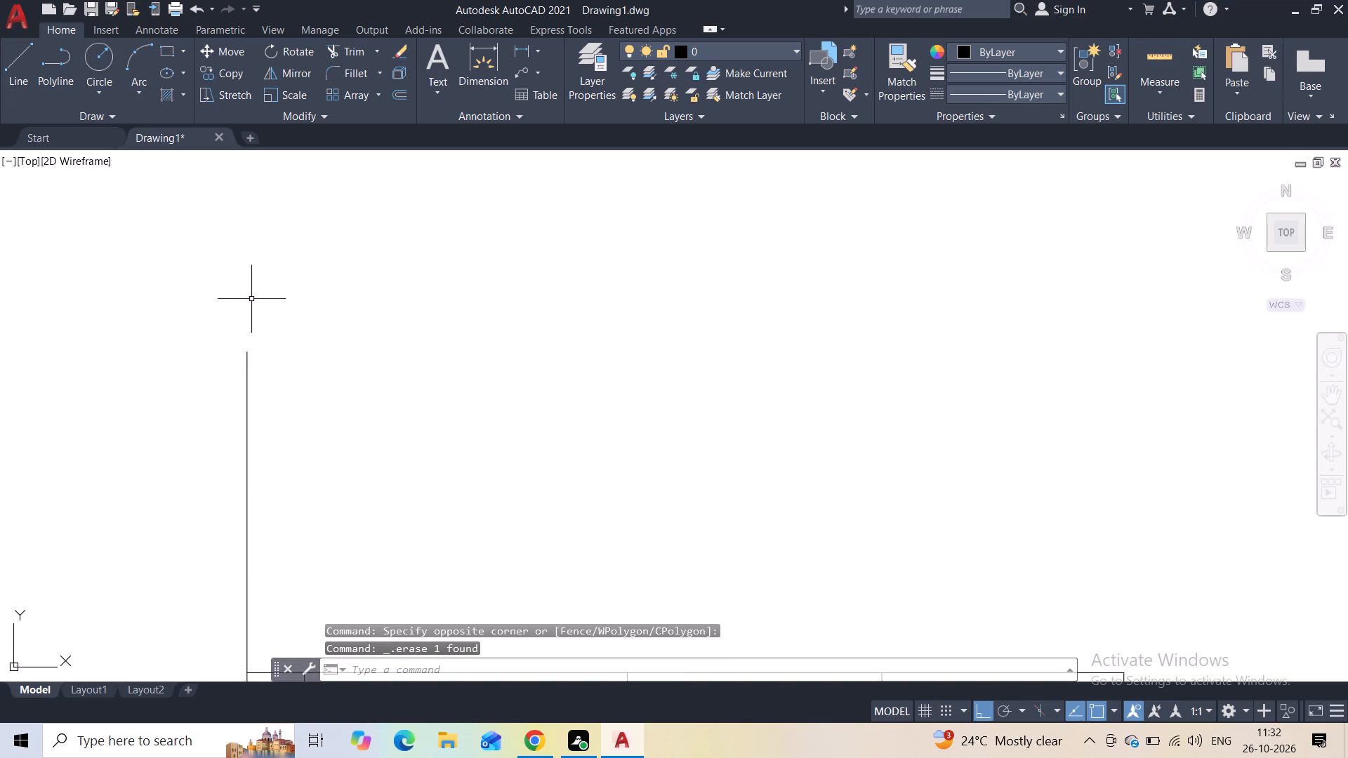
Draw the upper storey outline from the 12' vertical's top: 2' up, horizontally to above the frame's far outer corner, and down to that corner.
left_click(11, 91)
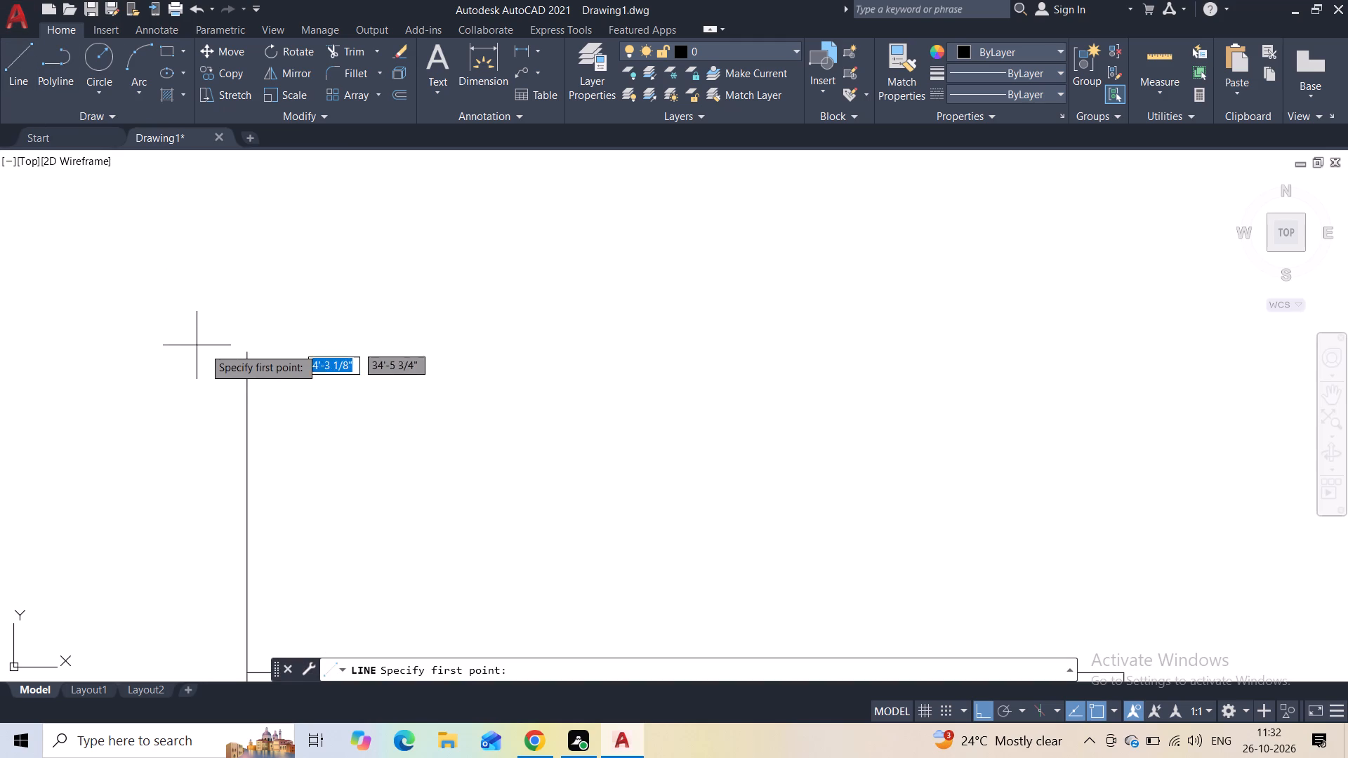
left_click(249, 358)
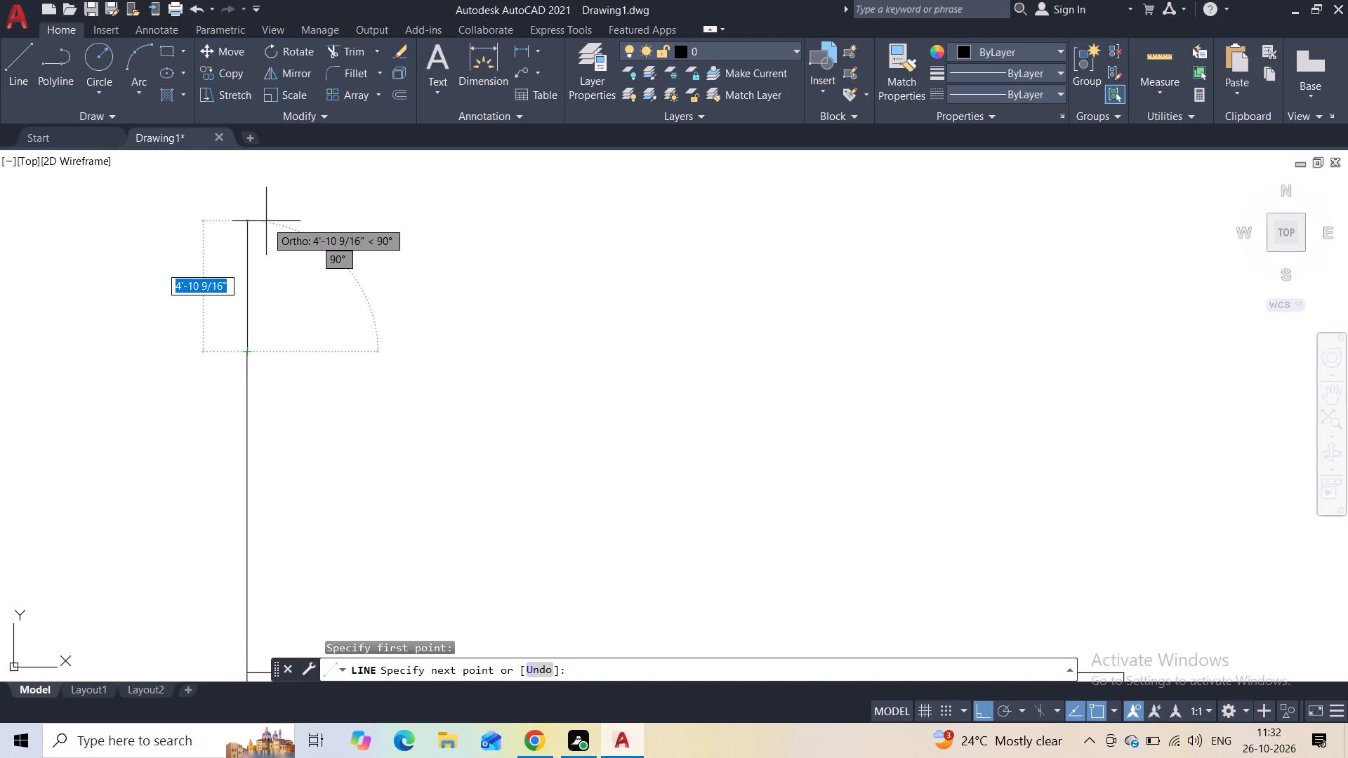
type("2'")
key("Return")
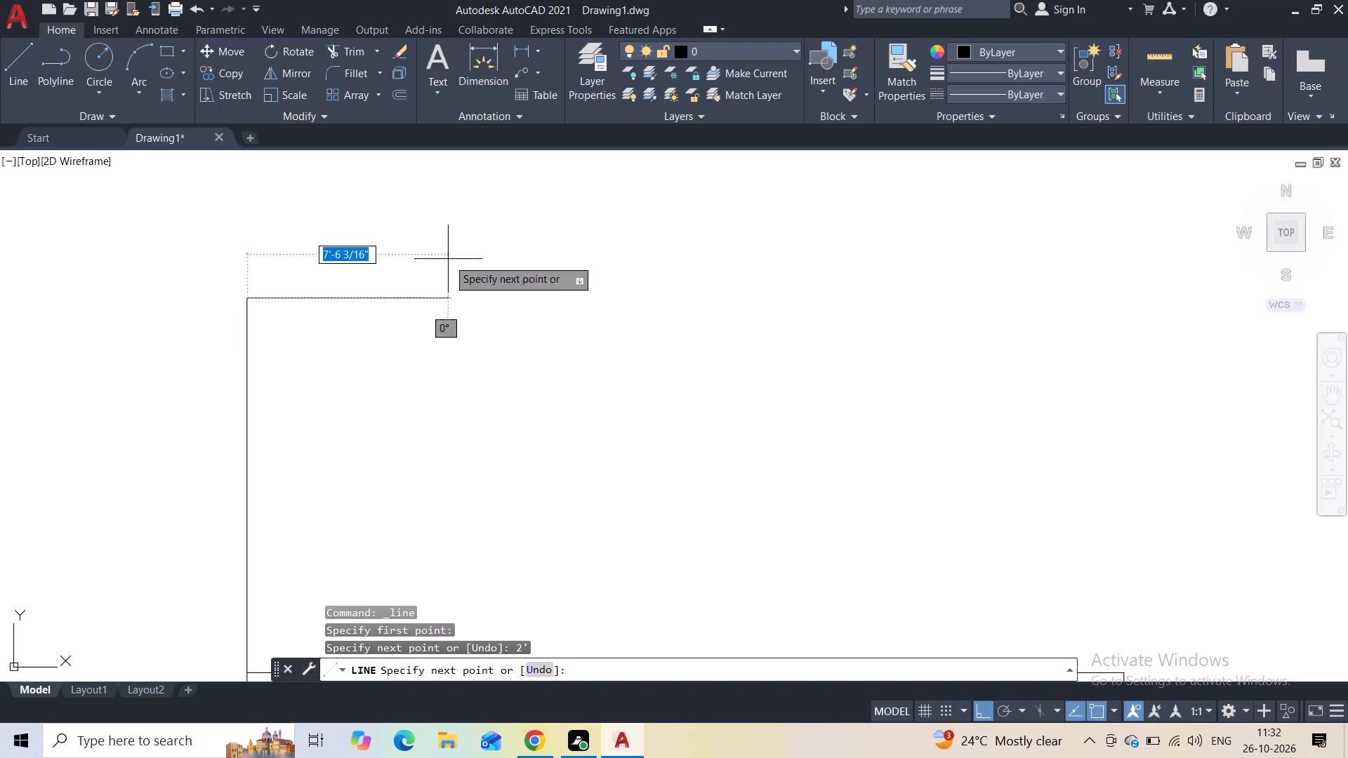
scroll(448, 259, "down", 2)
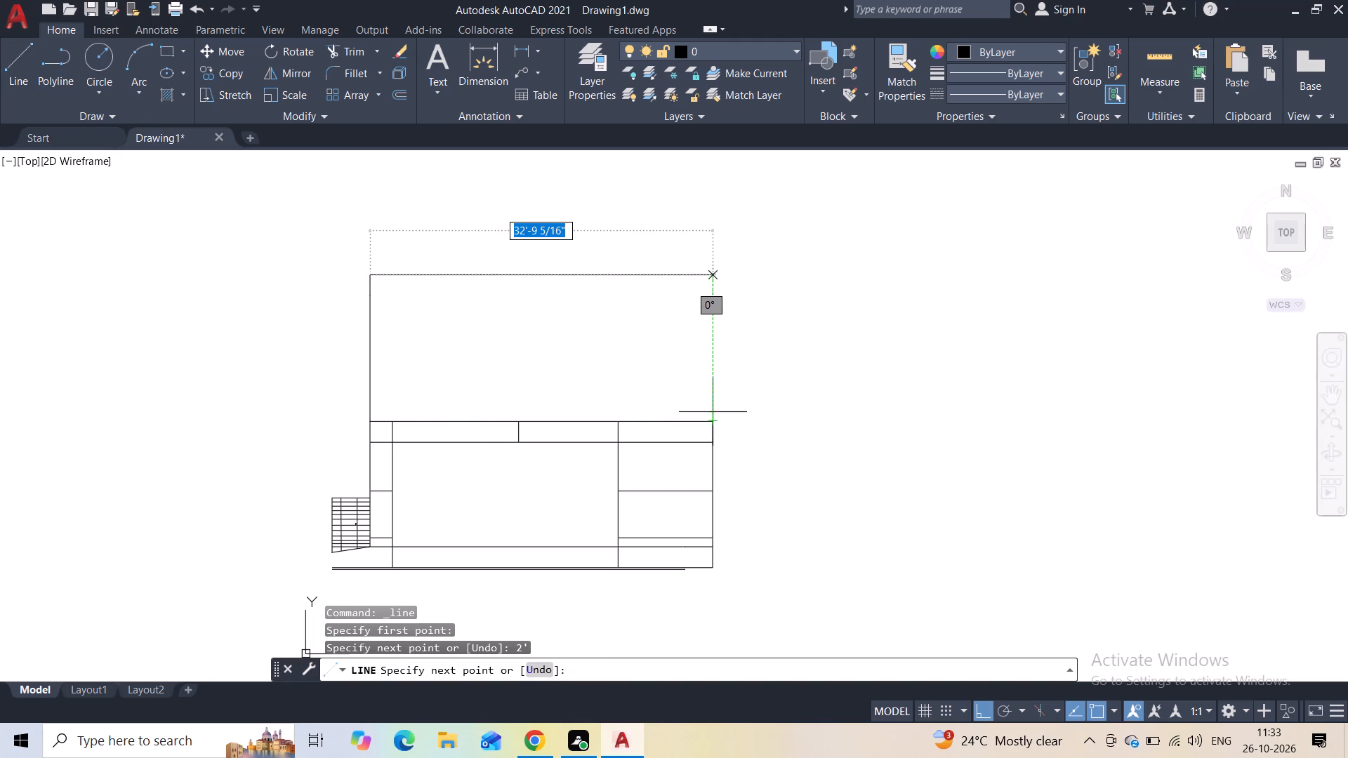
left_click(713, 277)
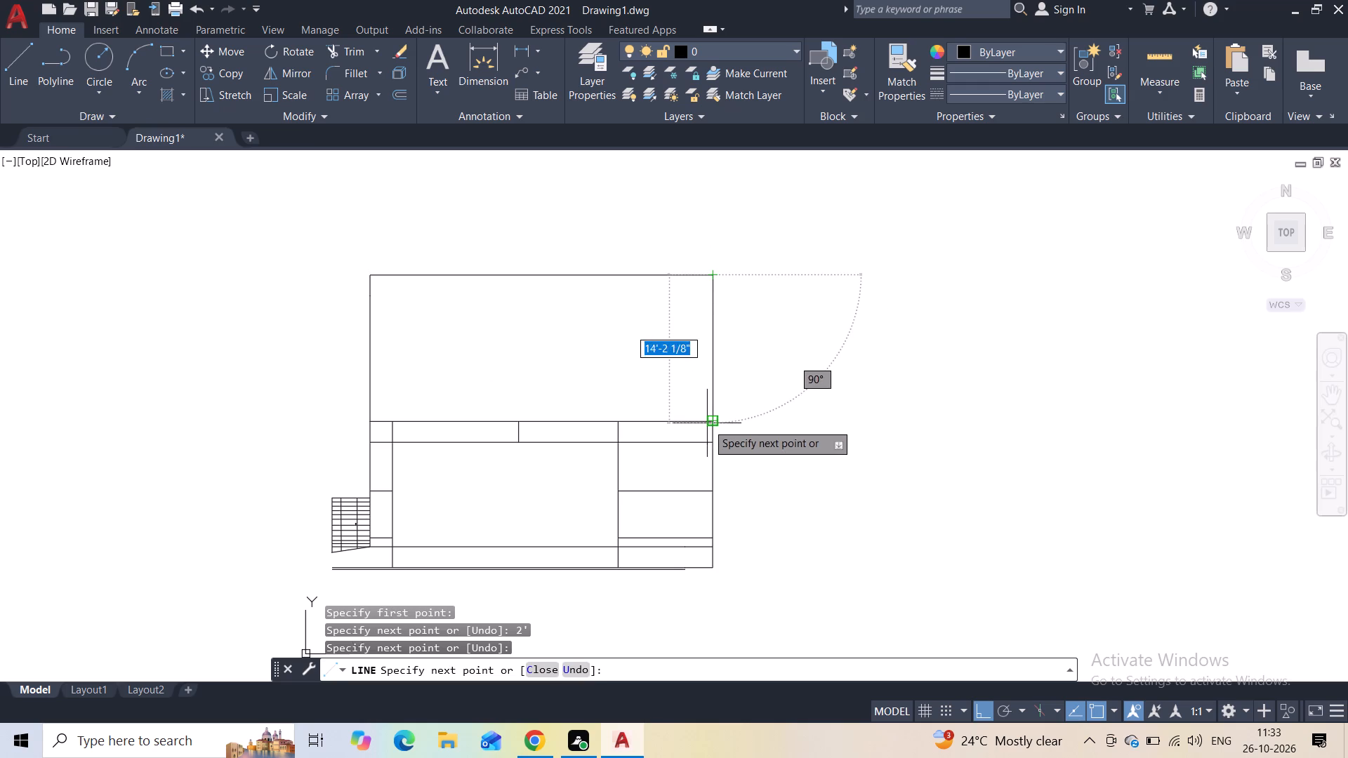
left_click(707, 423)
key("Escape")
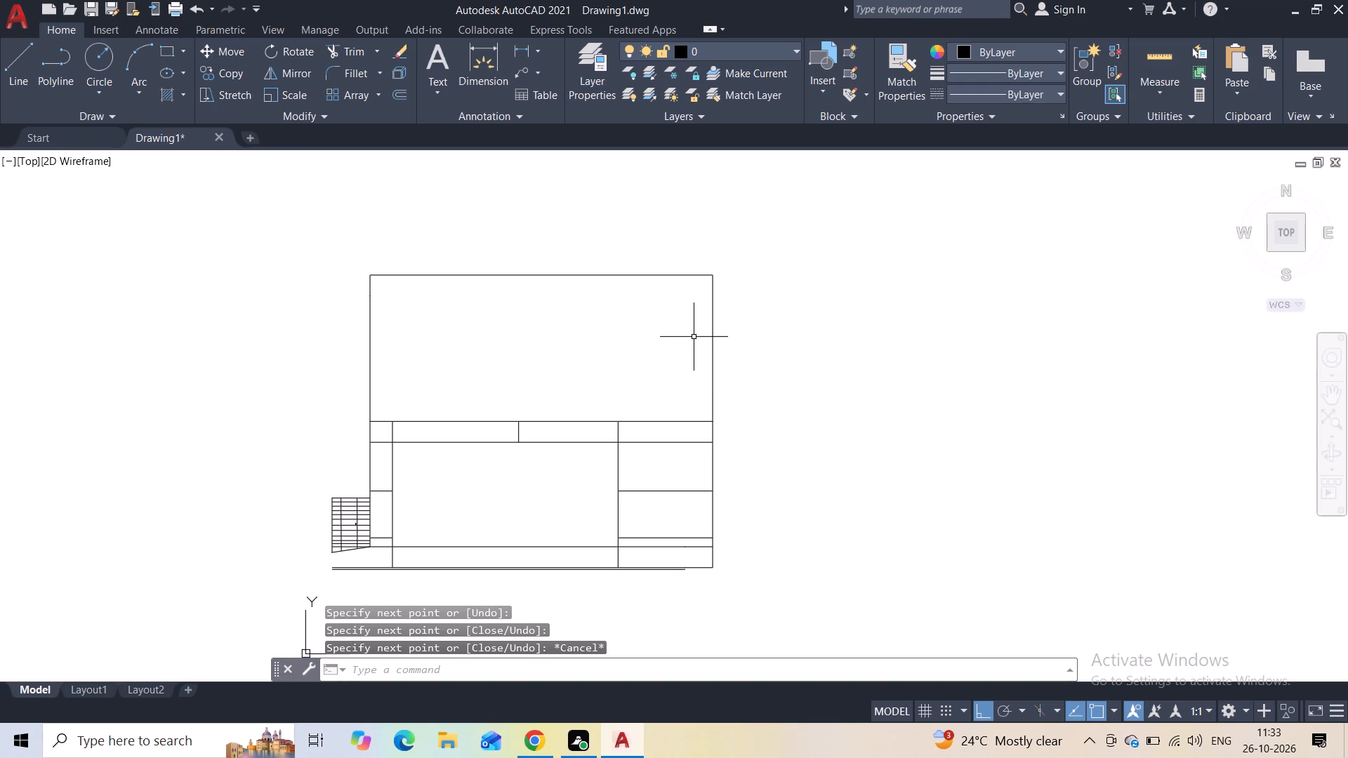
Draw a rectangle about 27' by 6' inside the upper storey, starting in line with the near leg's inner edge.
left_click(160, 53)
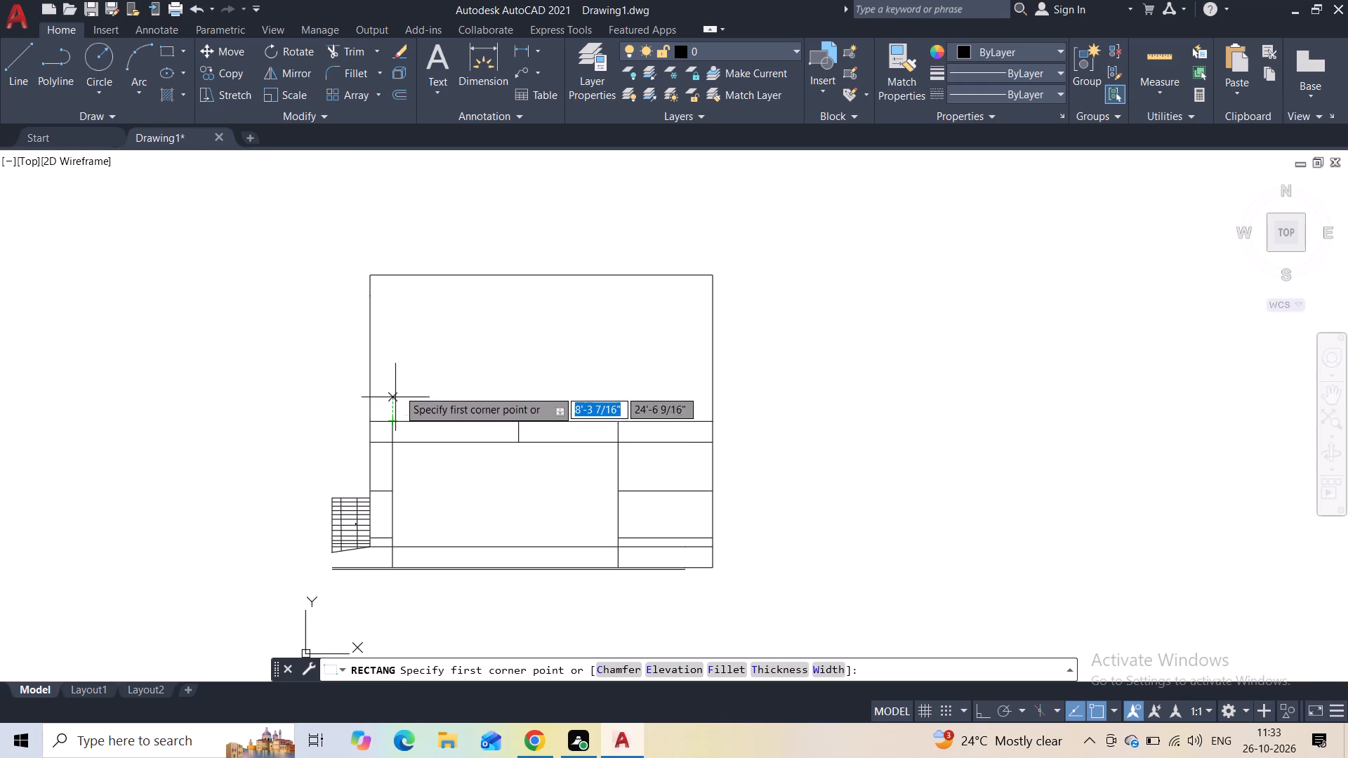
left_click(395, 314)
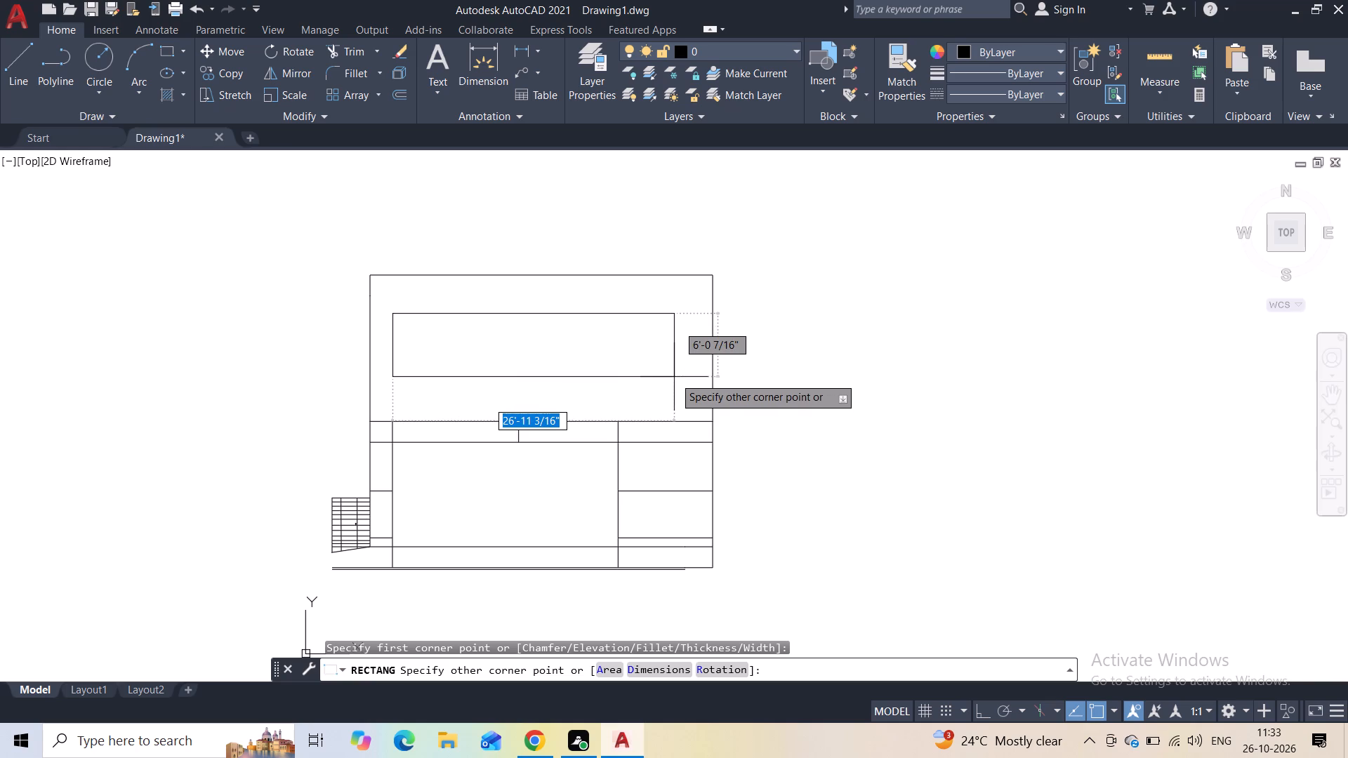
left_click(674, 377)
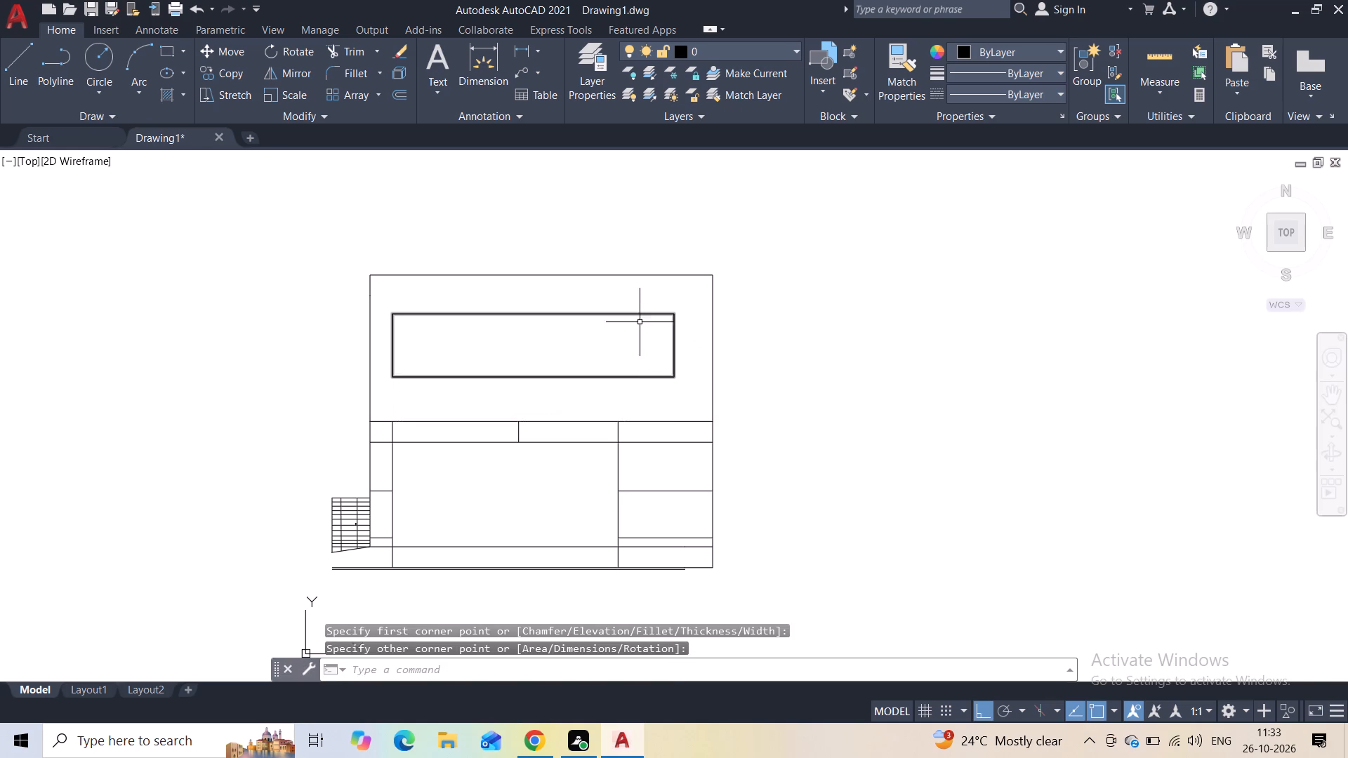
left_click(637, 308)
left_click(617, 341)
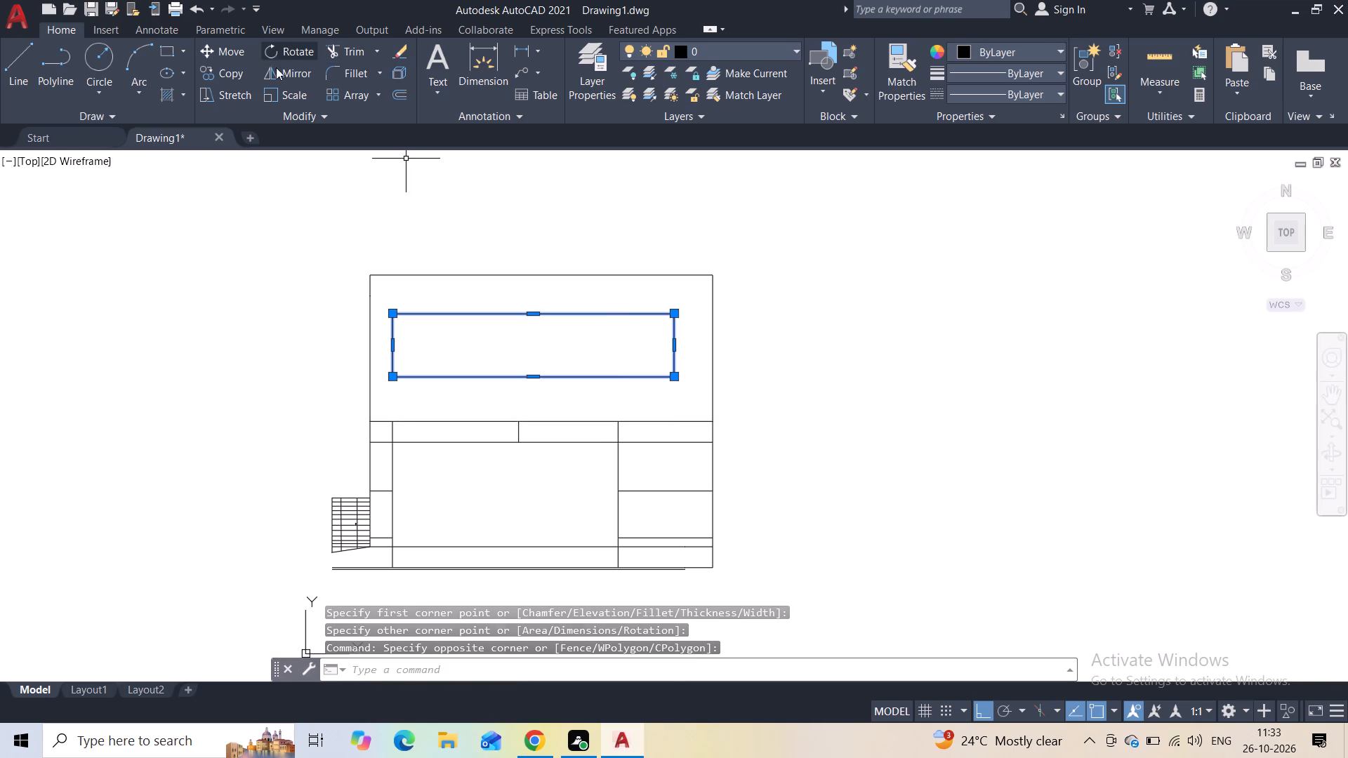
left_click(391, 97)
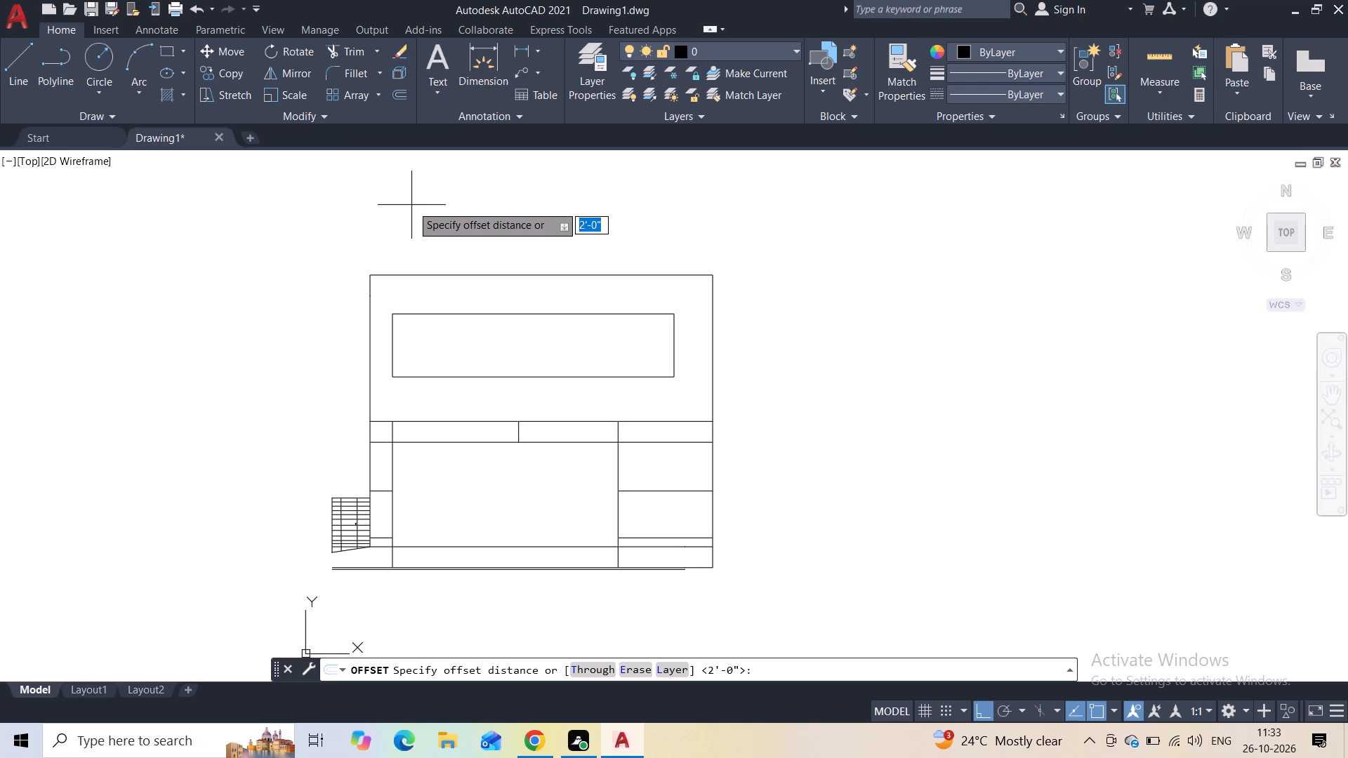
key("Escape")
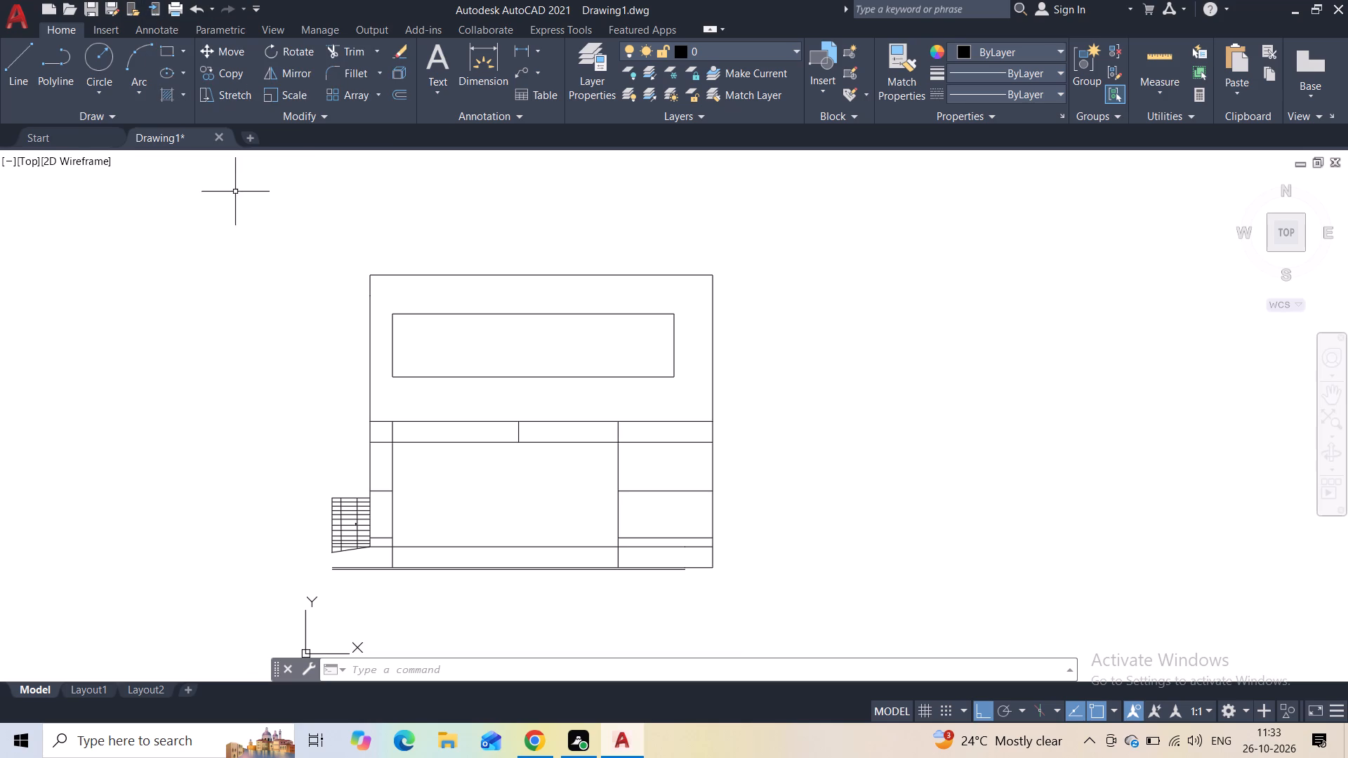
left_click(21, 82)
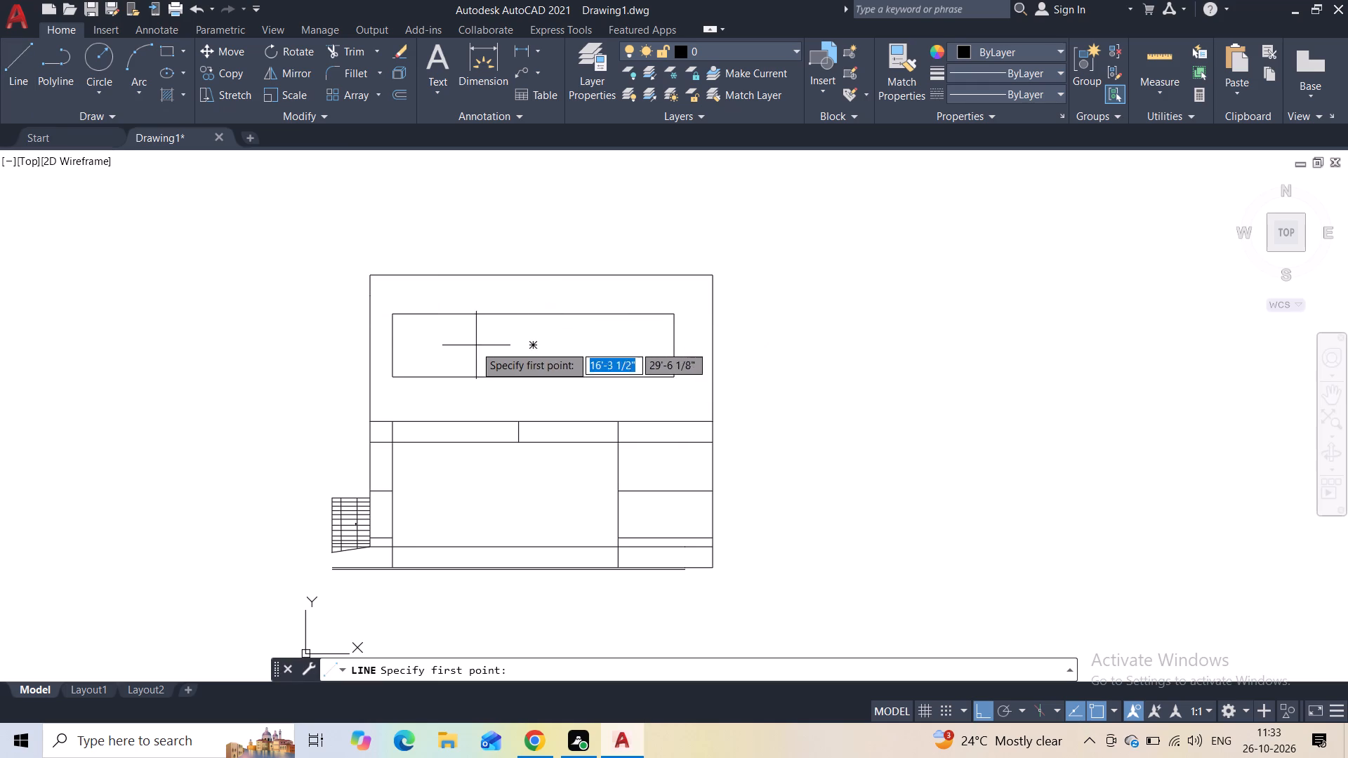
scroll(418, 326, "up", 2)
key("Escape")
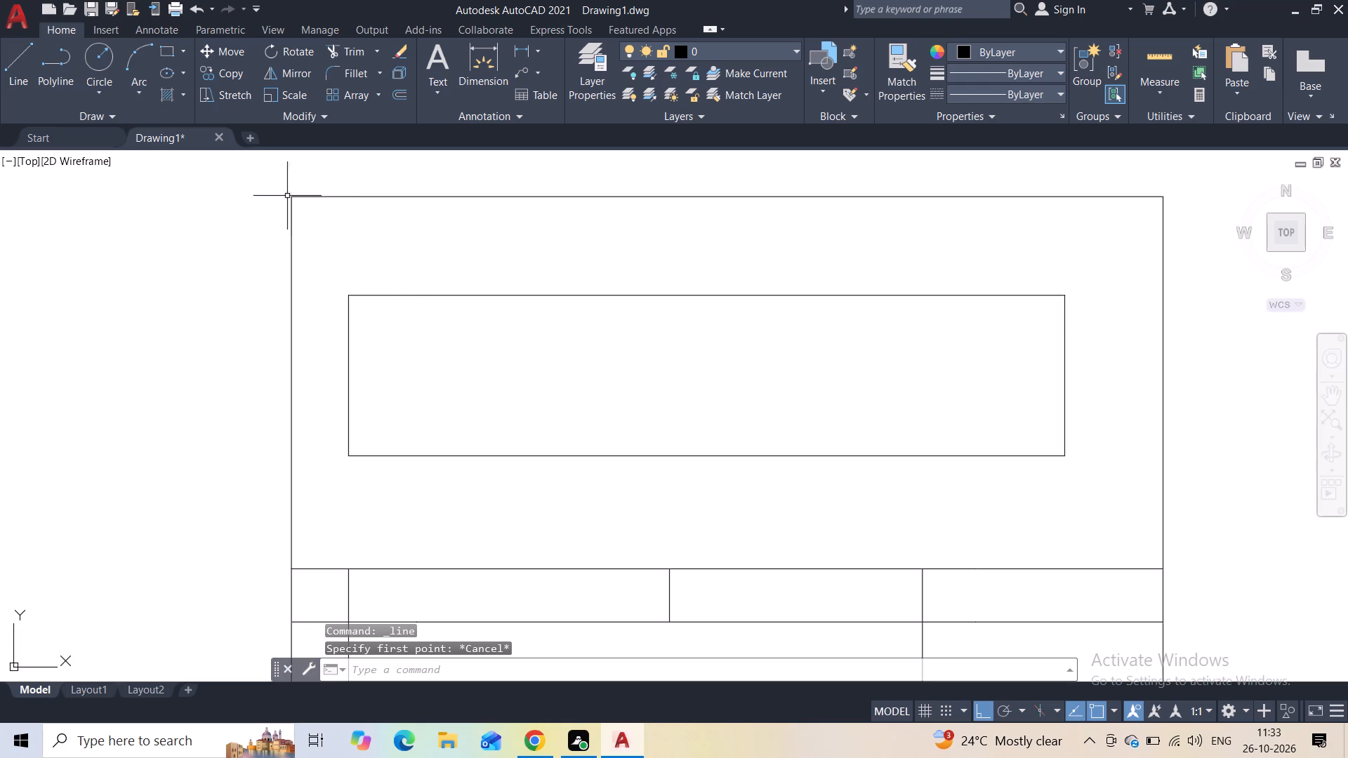
Draw a panel rectangle about 7' by 5'-4" just inside the long rectangle's end on the gridded box side.
left_click(163, 53)
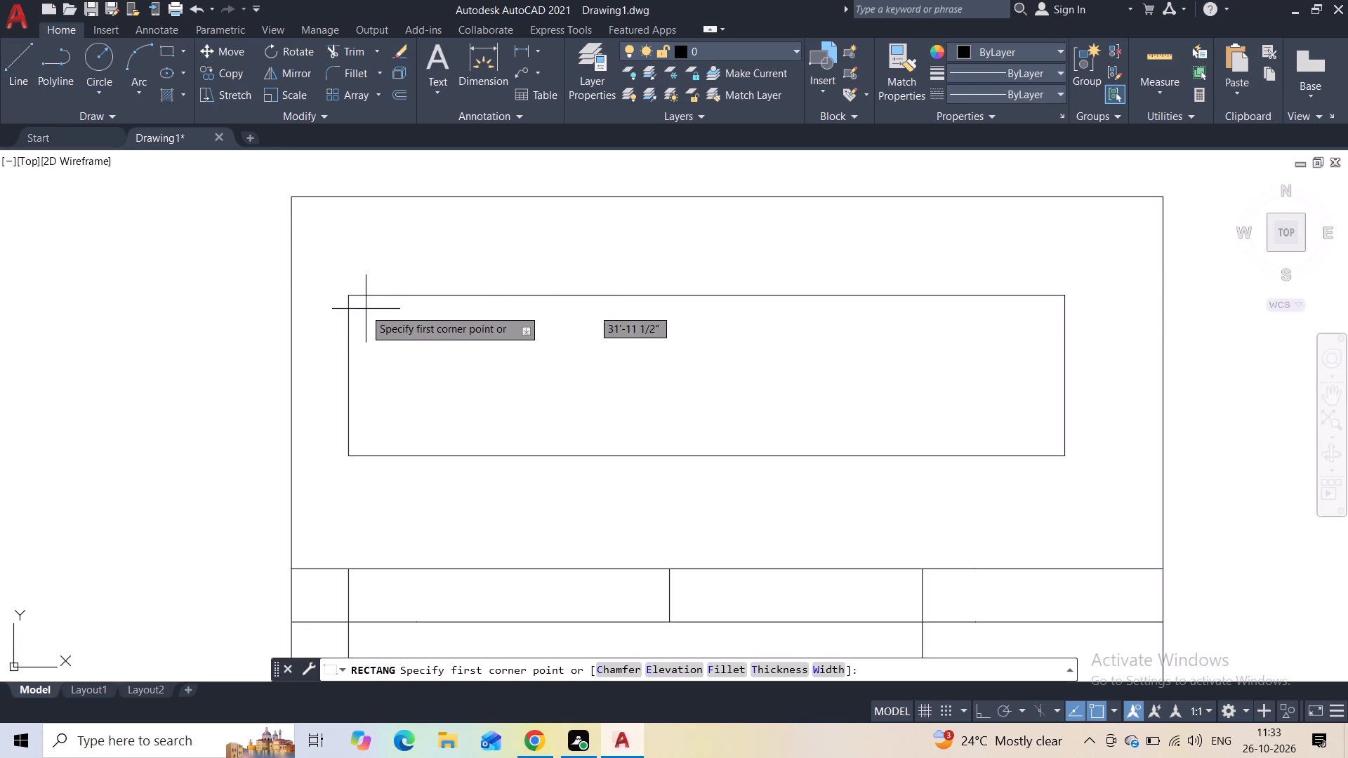
left_click(356, 305)
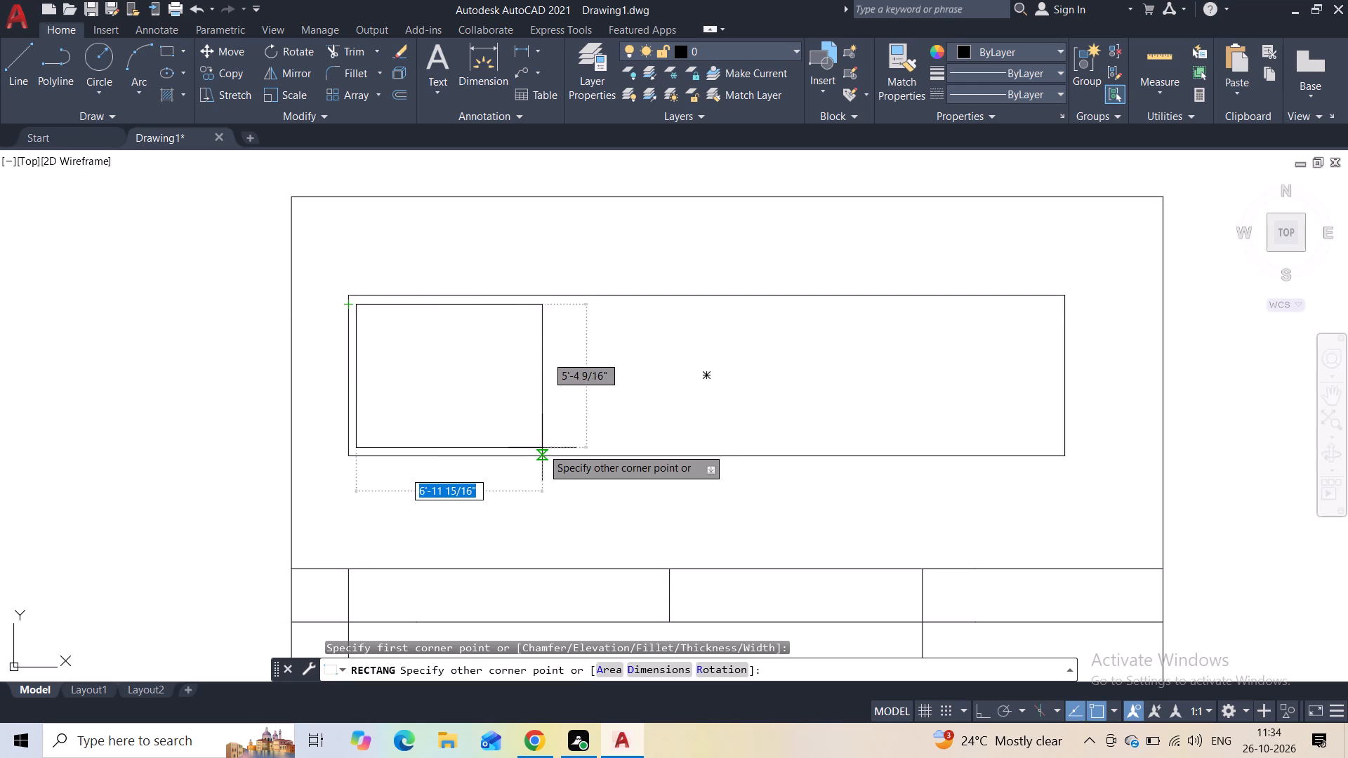
left_click(543, 446)
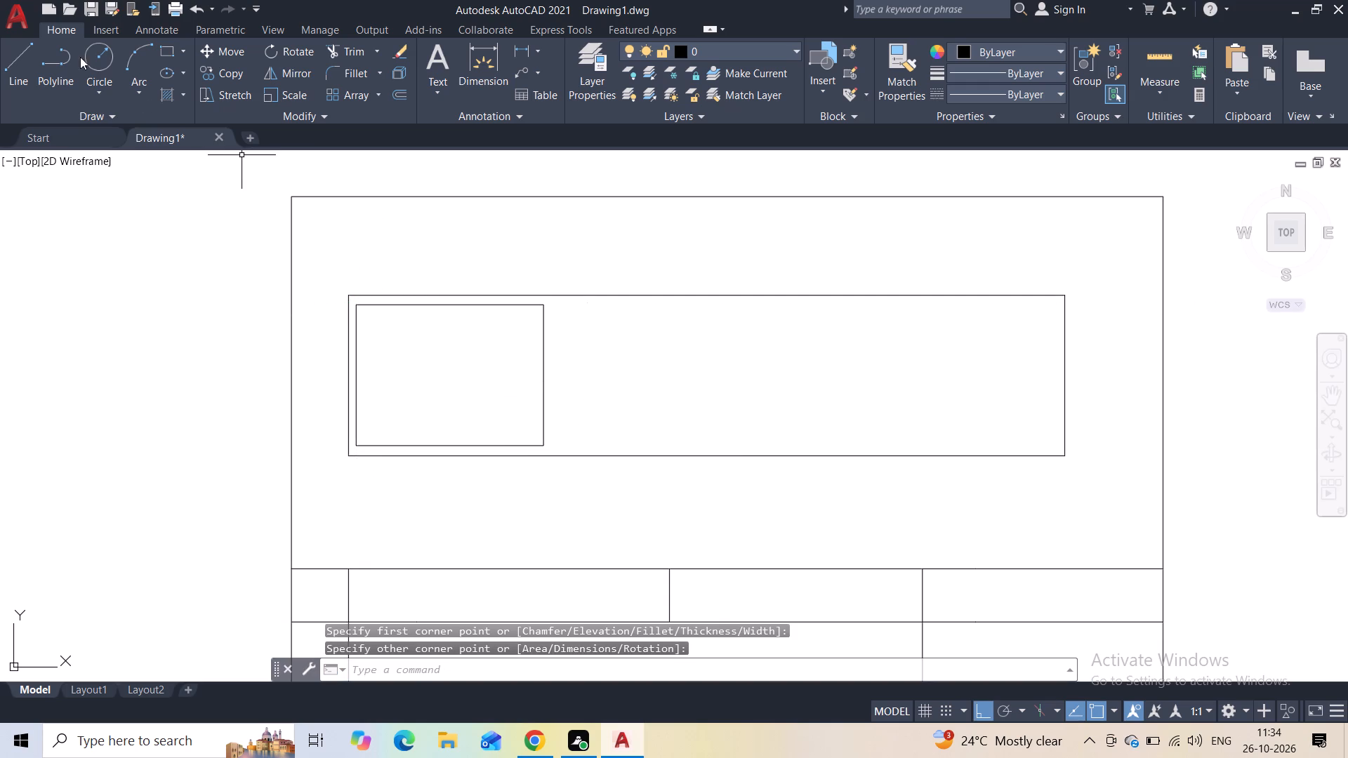
Draw two full-height vertical divider lines across the middle part of the long upper-storey rectangle.
left_click(28, 67)
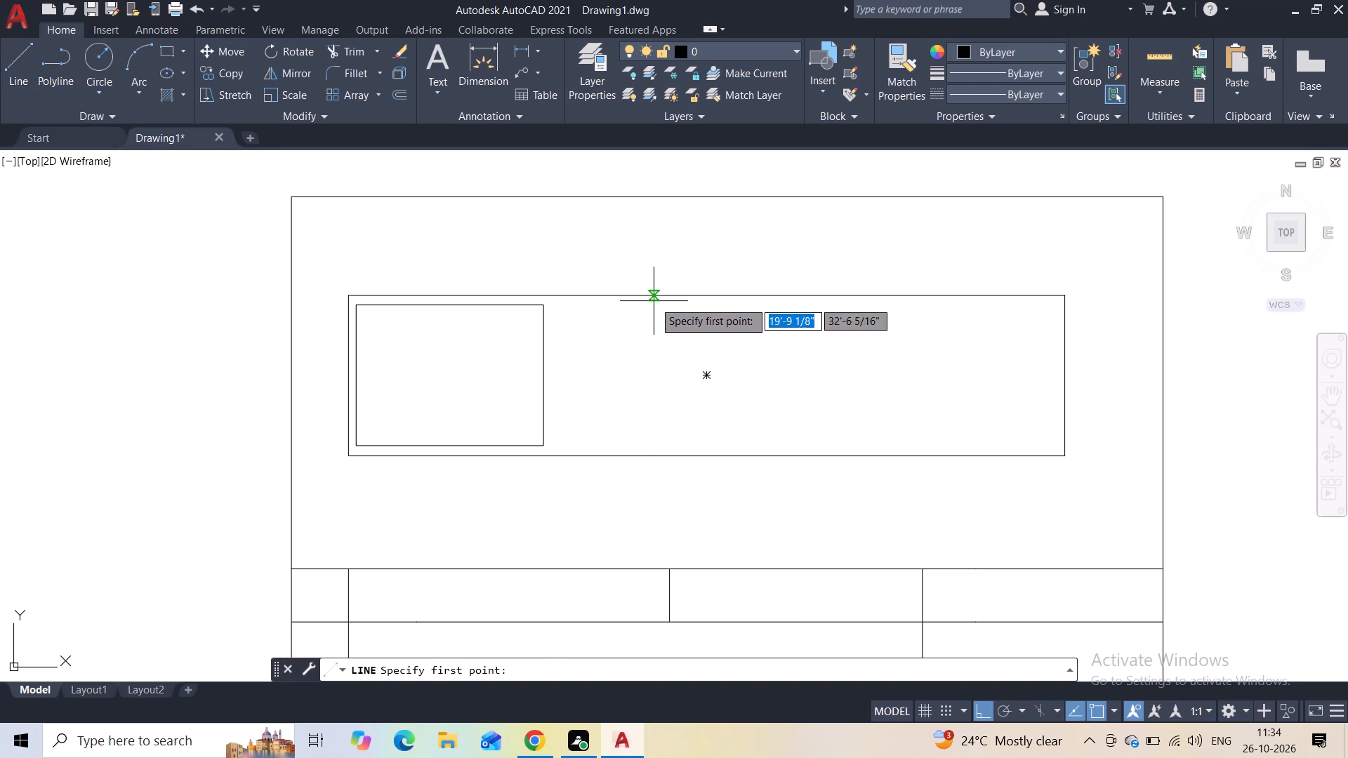
left_click(654, 300)
left_click(652, 452)
key("Escape")
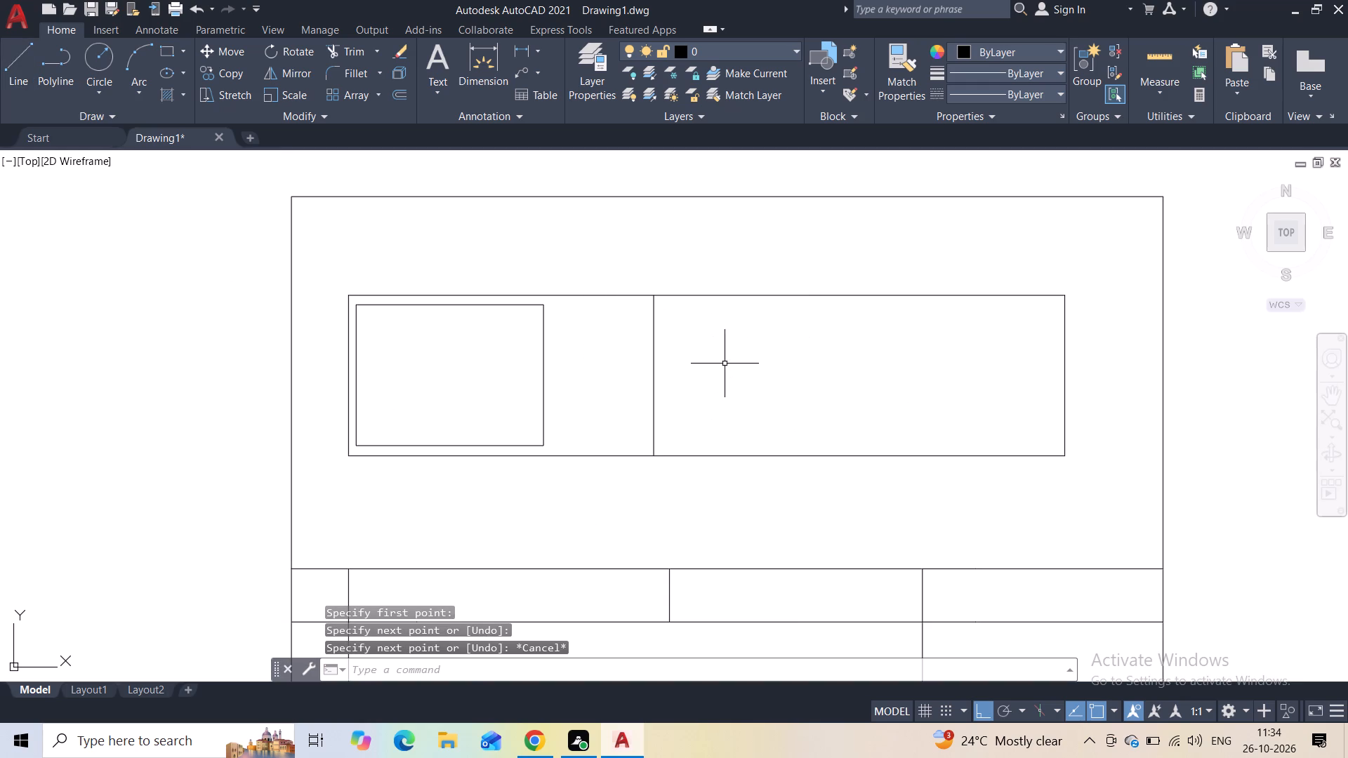
key("space")
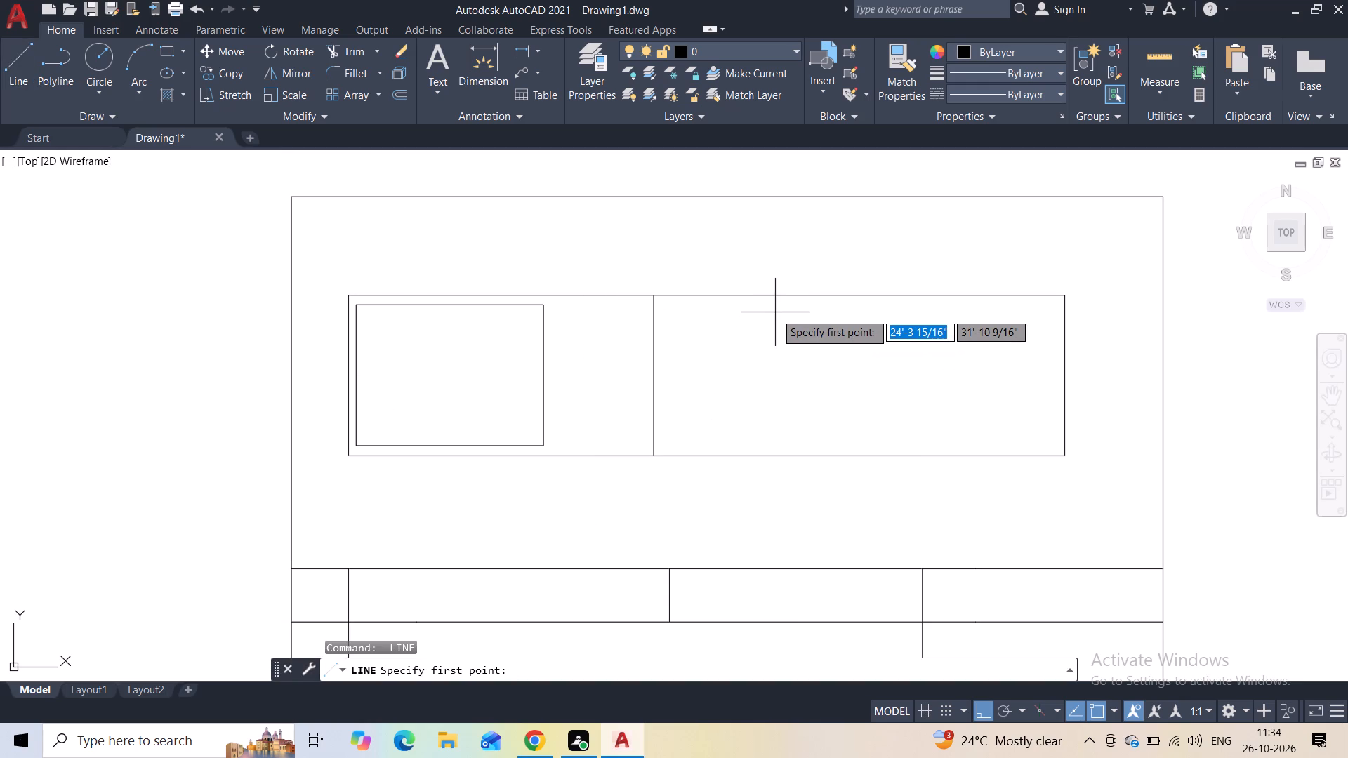
left_click(770, 300)
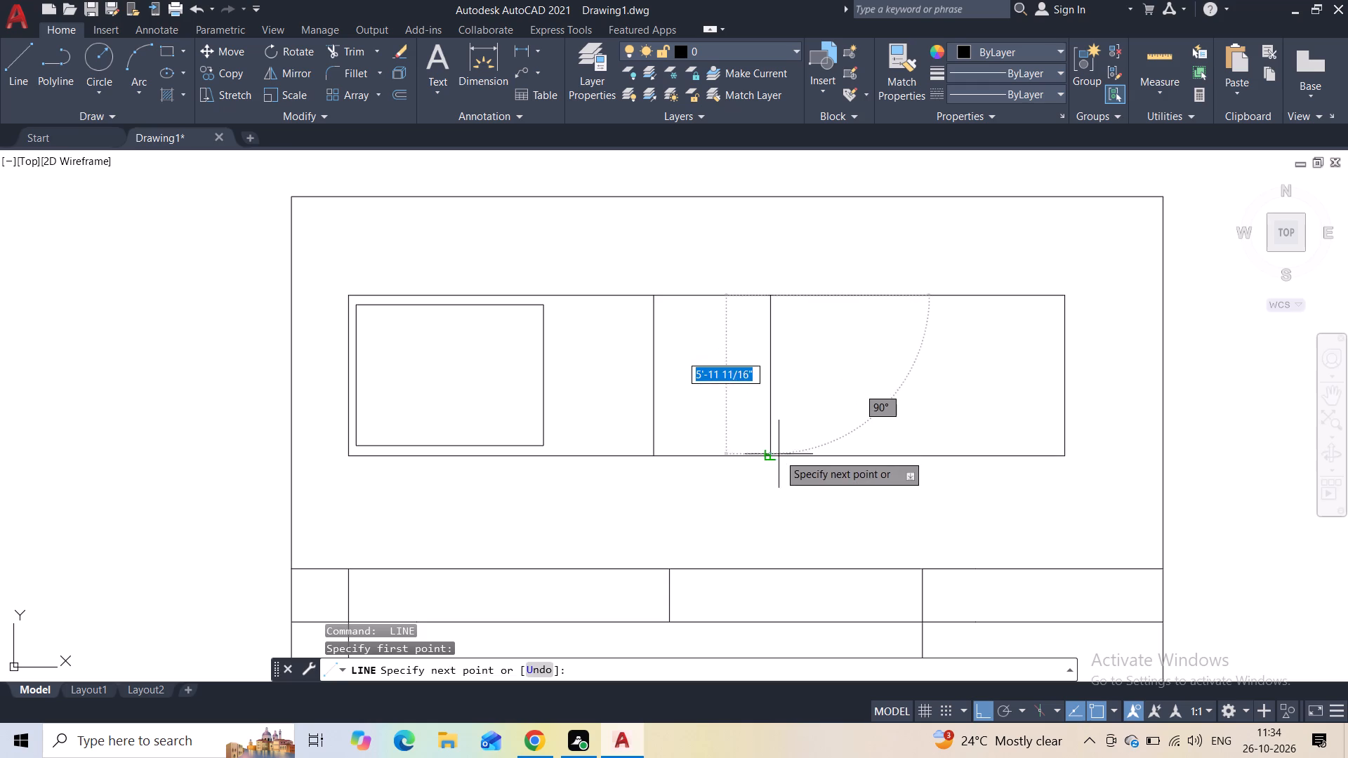
left_click(779, 454)
key("Escape")
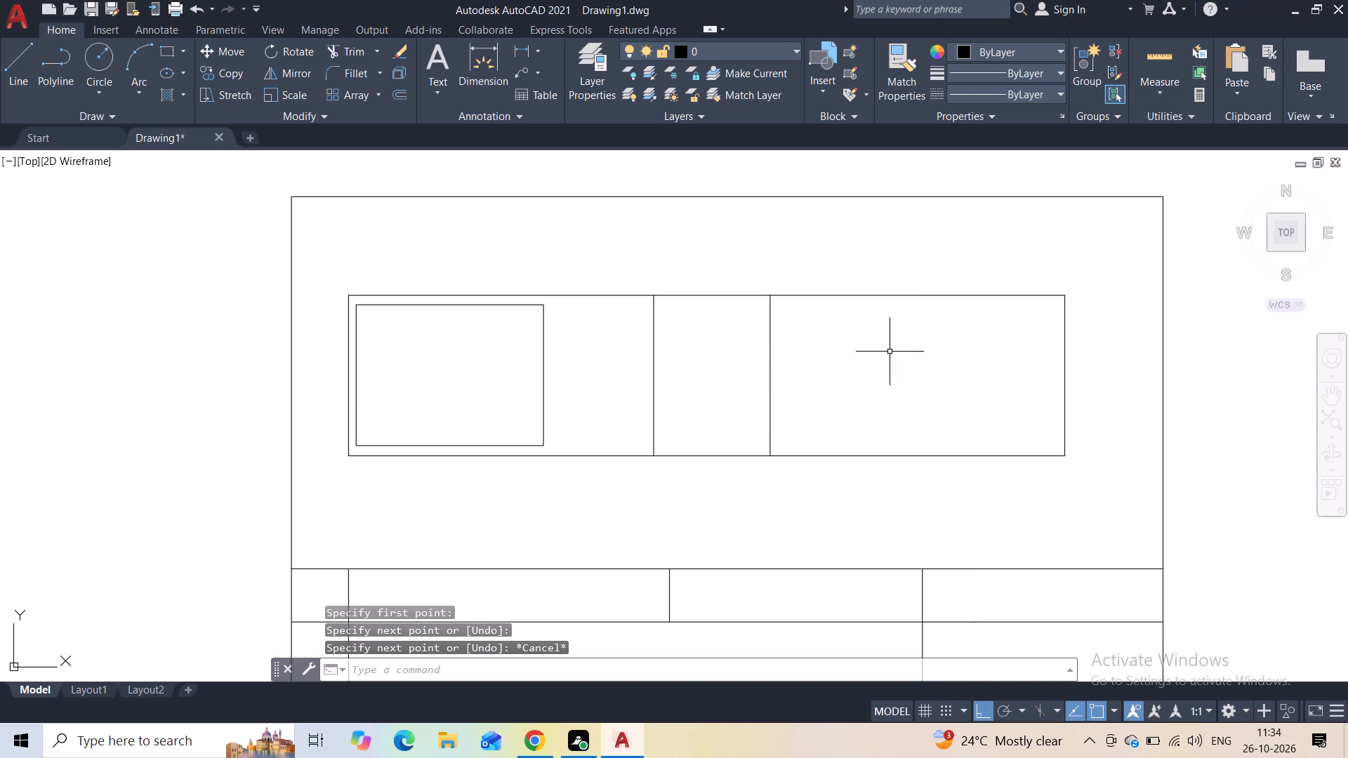
Copy the small panel rectangle by its lower inner corner to the long rectangle's far bottom corner.
left_click(562, 355)
left_click(507, 373)
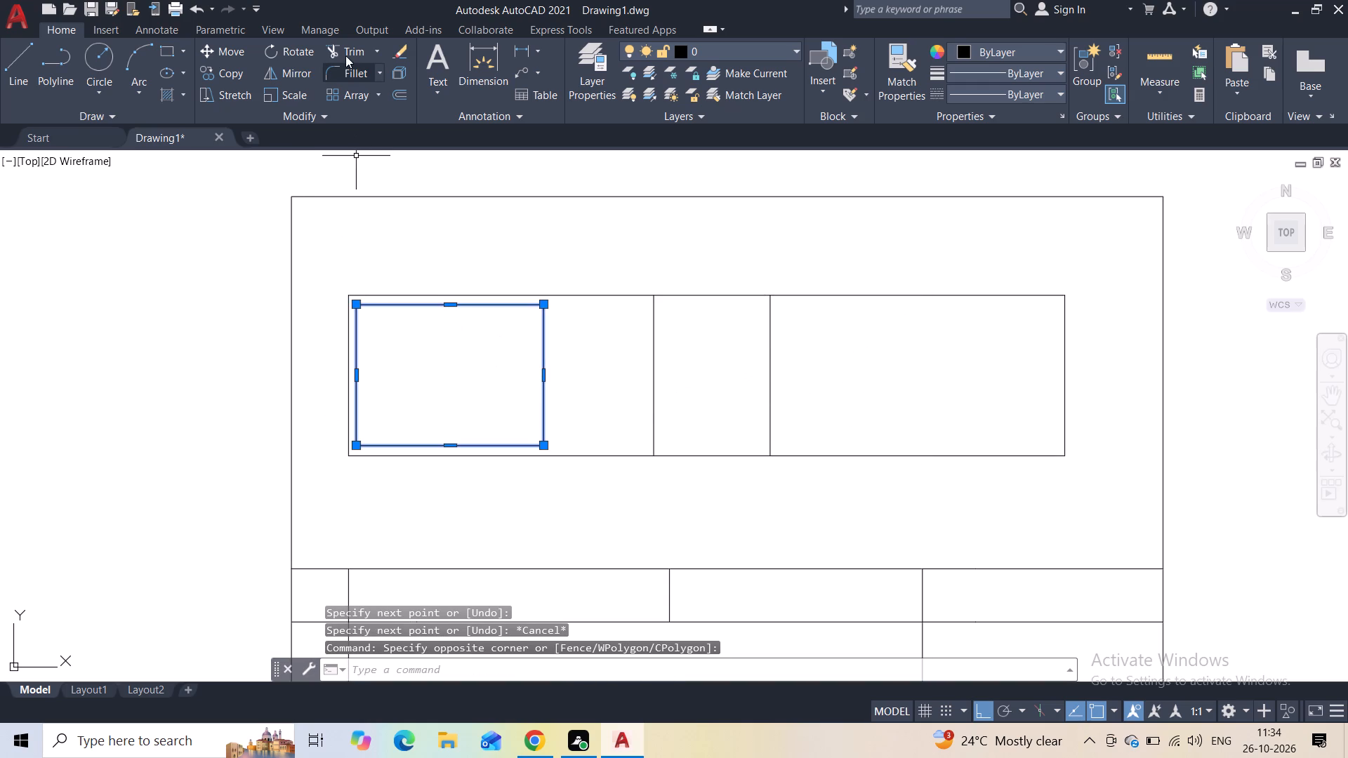
left_click(225, 64)
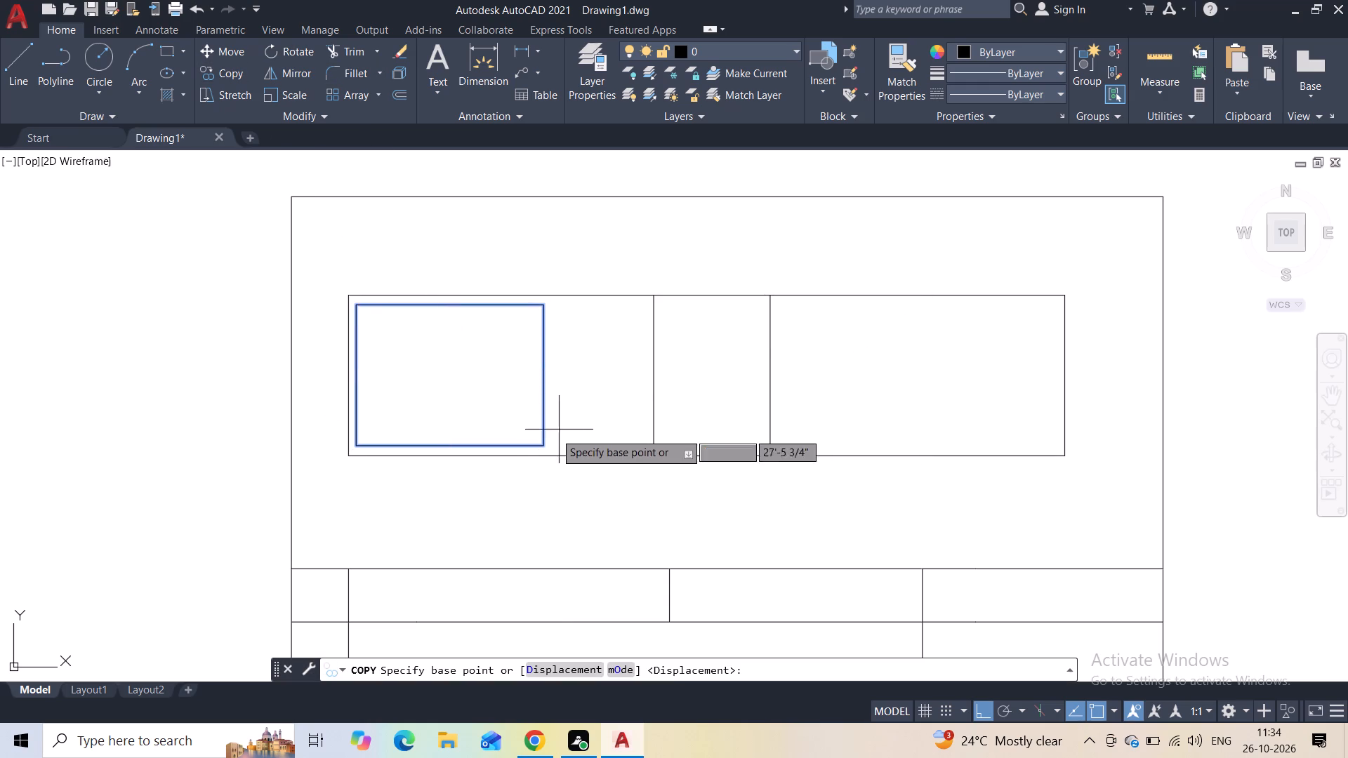
left_click(543, 440)
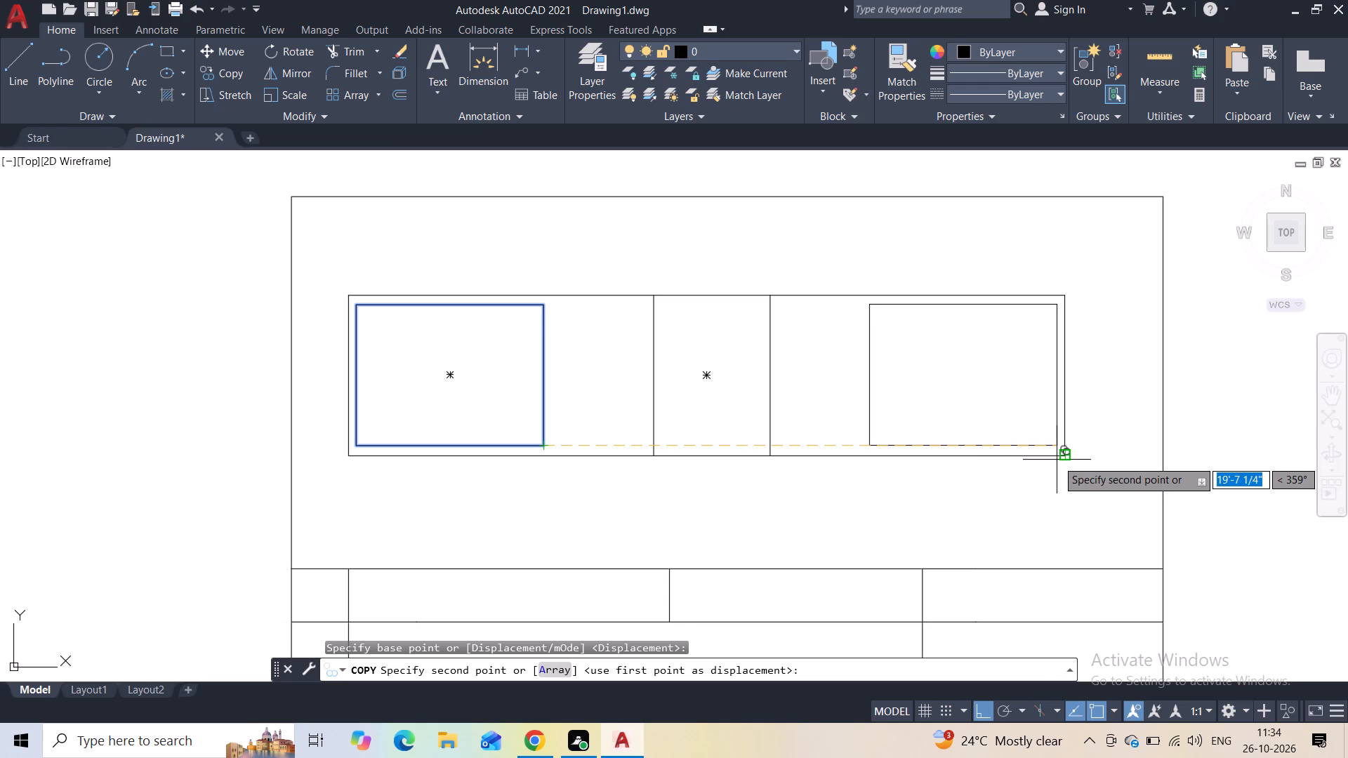
left_click(1057, 460)
key("Escape")
Move the copied panel diagonally up and inward with ortho off, leaving a margin inside the long rectangle's far end.
left_click(931, 321)
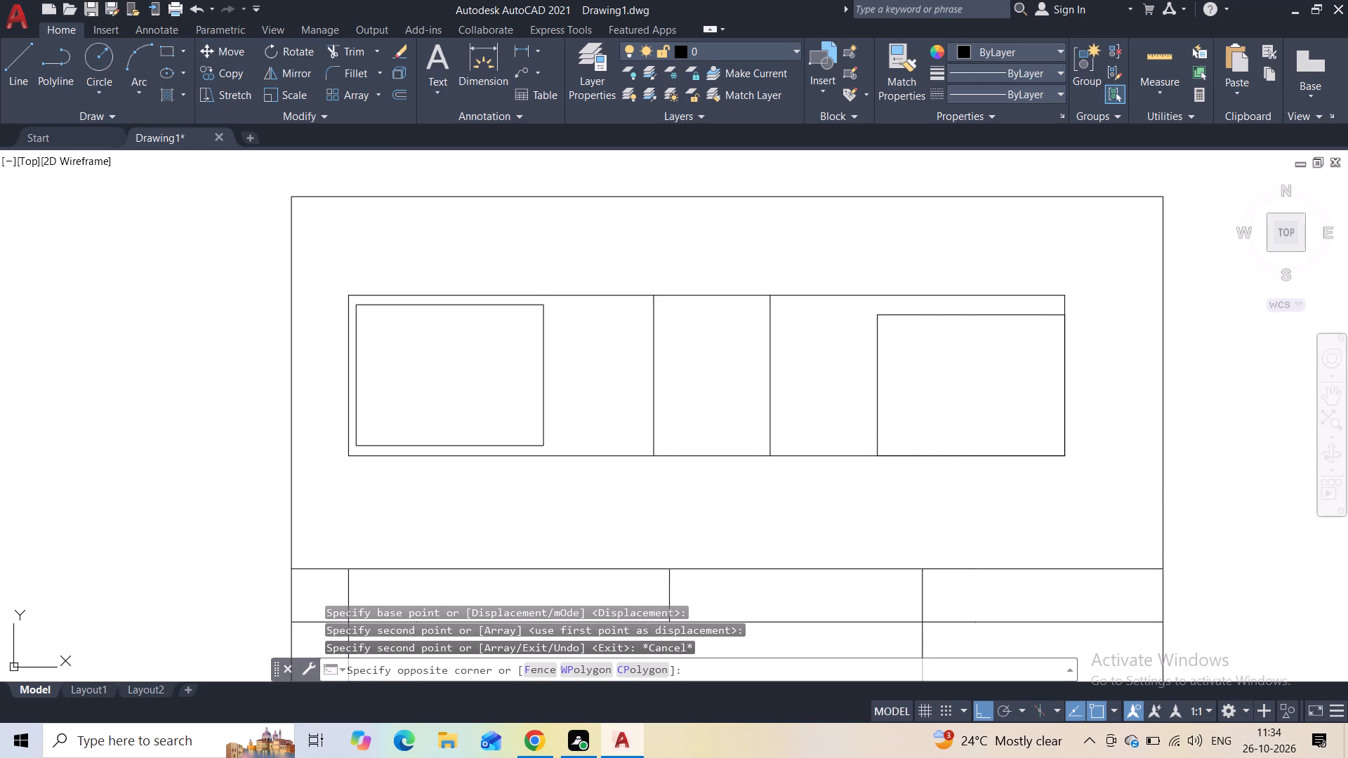
left_click(926, 307)
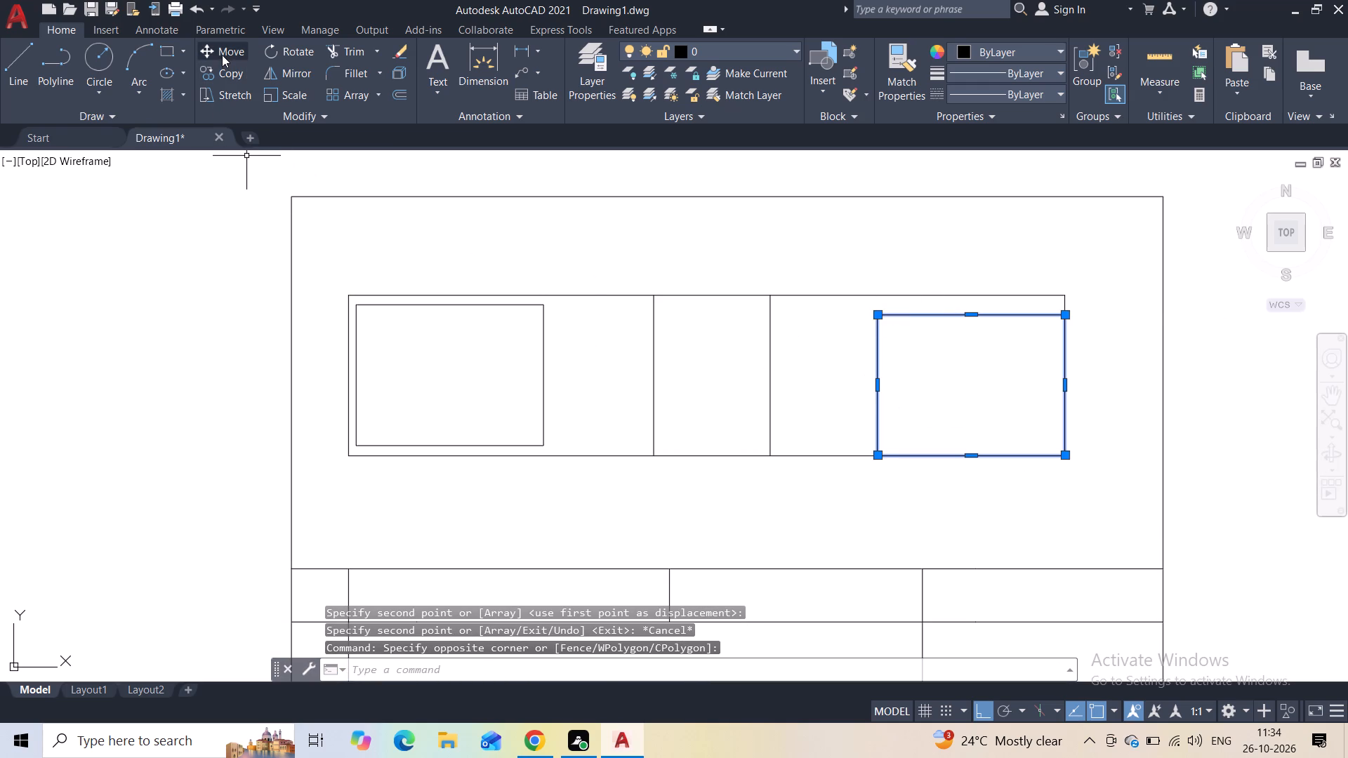
left_click(222, 55)
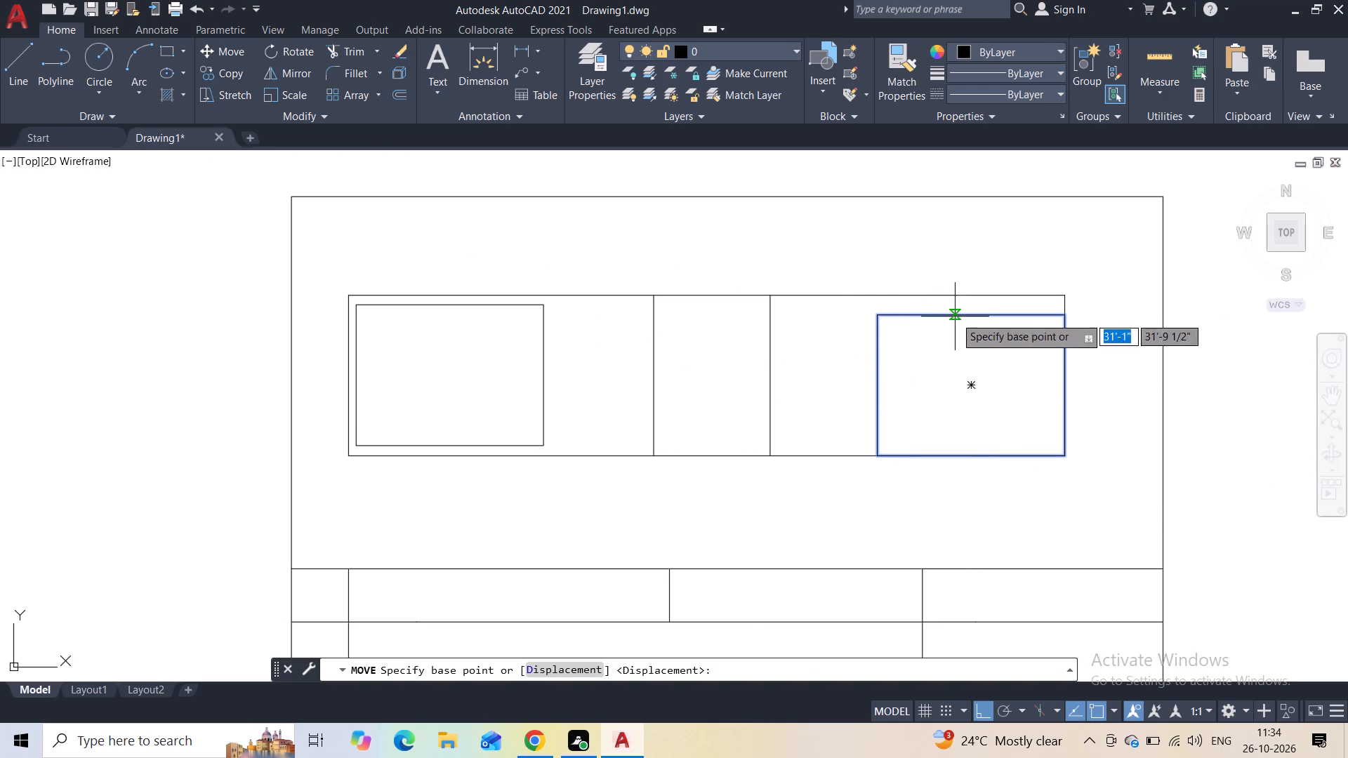
left_click(970, 384)
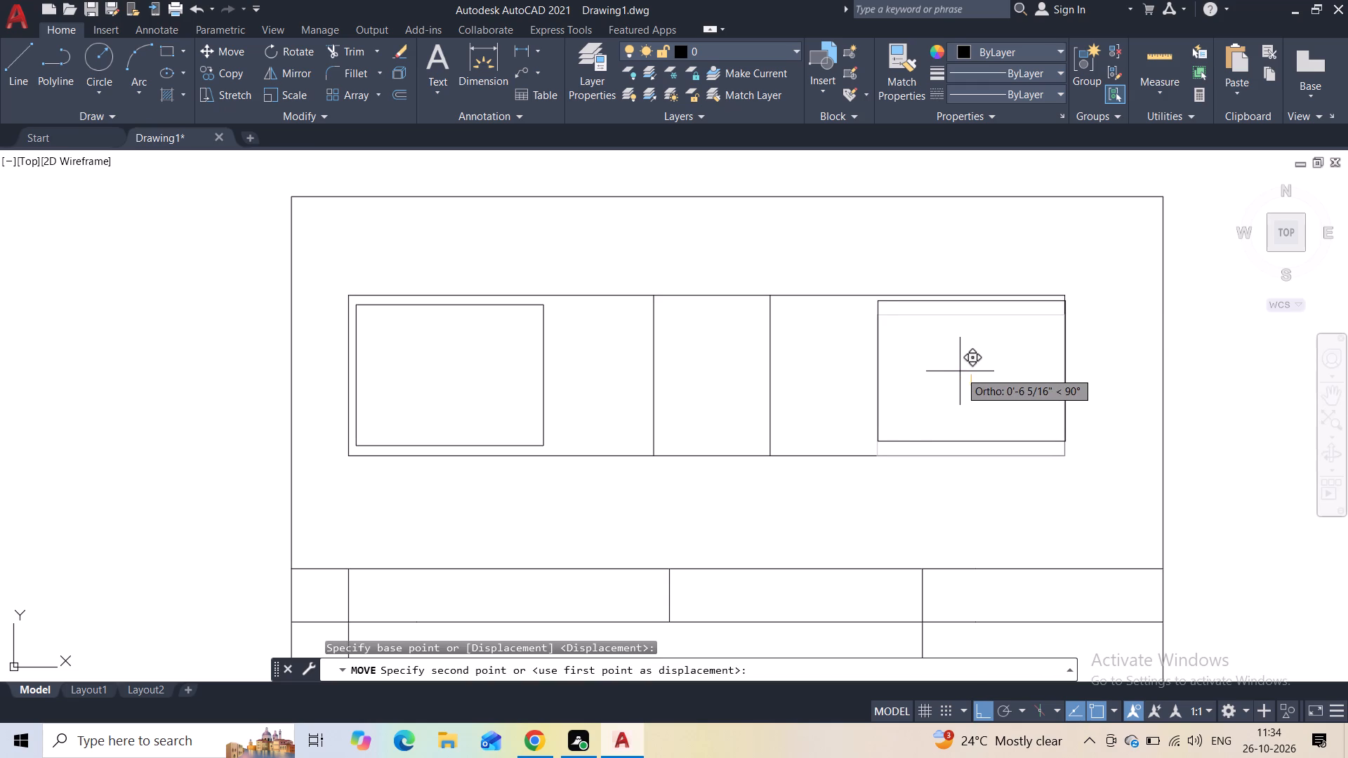
key("F8")
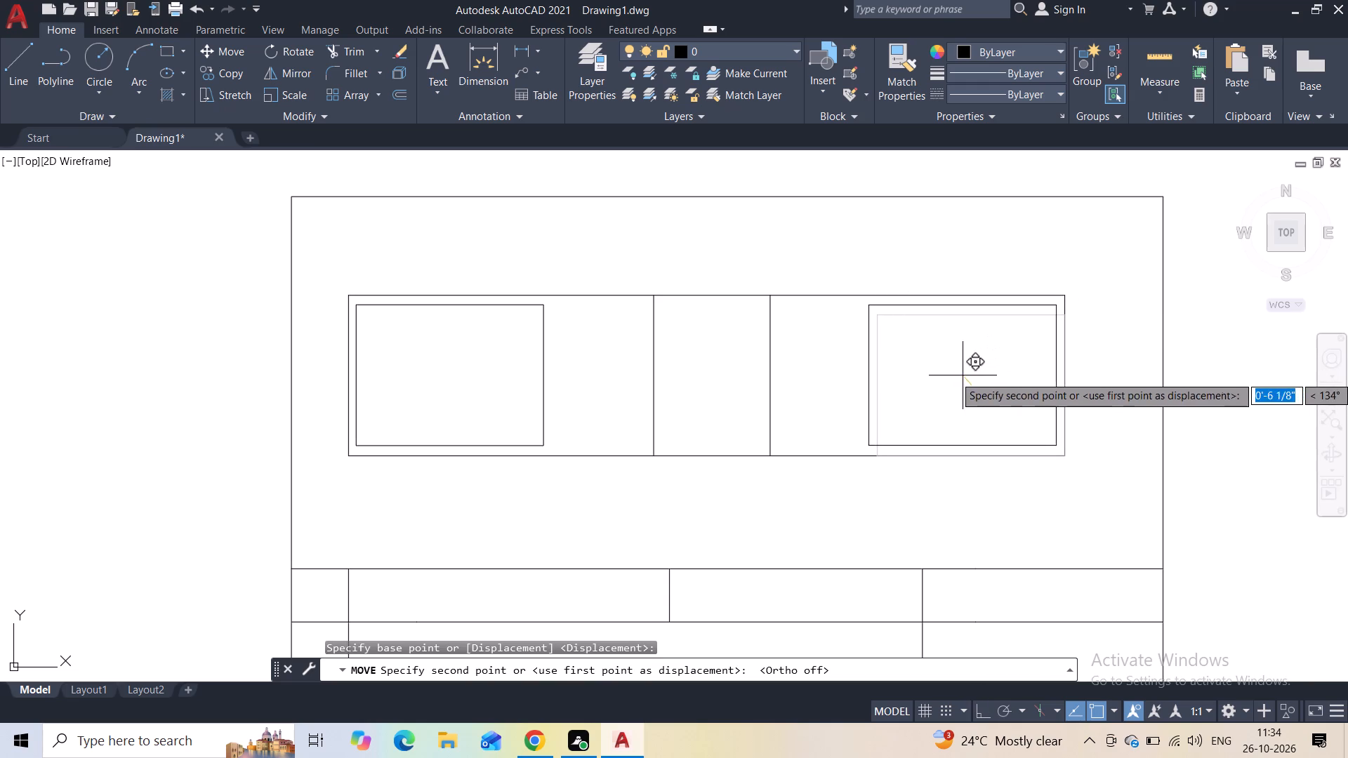
left_click(958, 375)
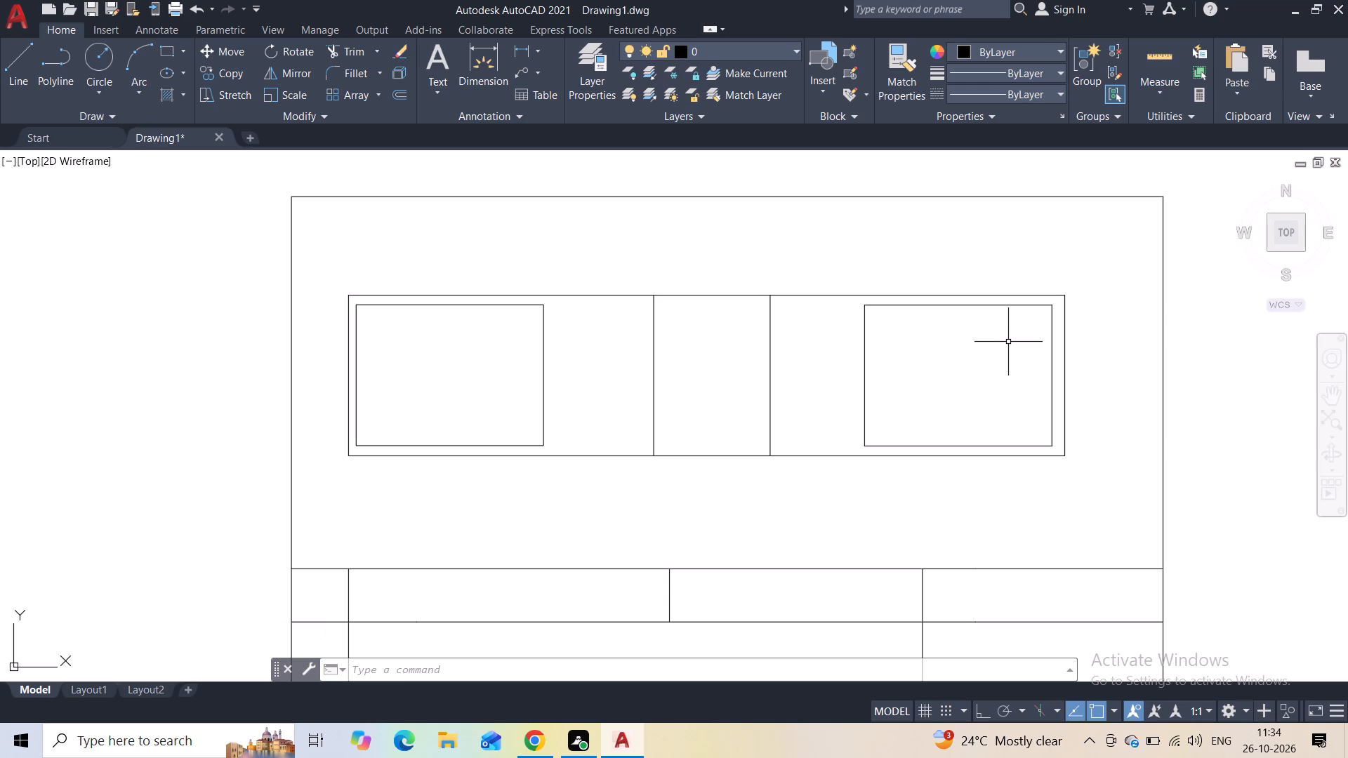
Draw a full-height vertical centre line in the window panel on the gridded box side, between the panel's top and bottom midpoints.
middle_click_drag(819, 360, 652, 335)
scroll(652, 335, "down", 2)
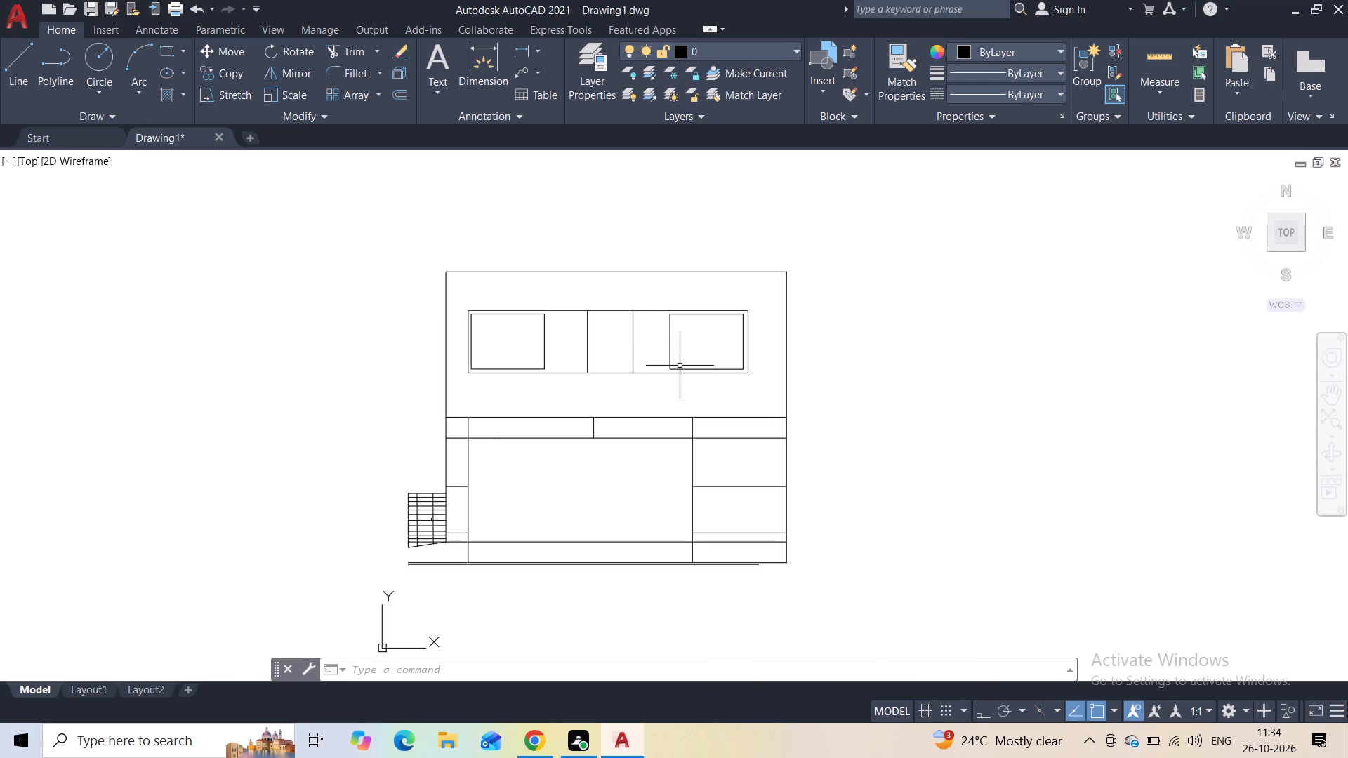
left_click(21, 71)
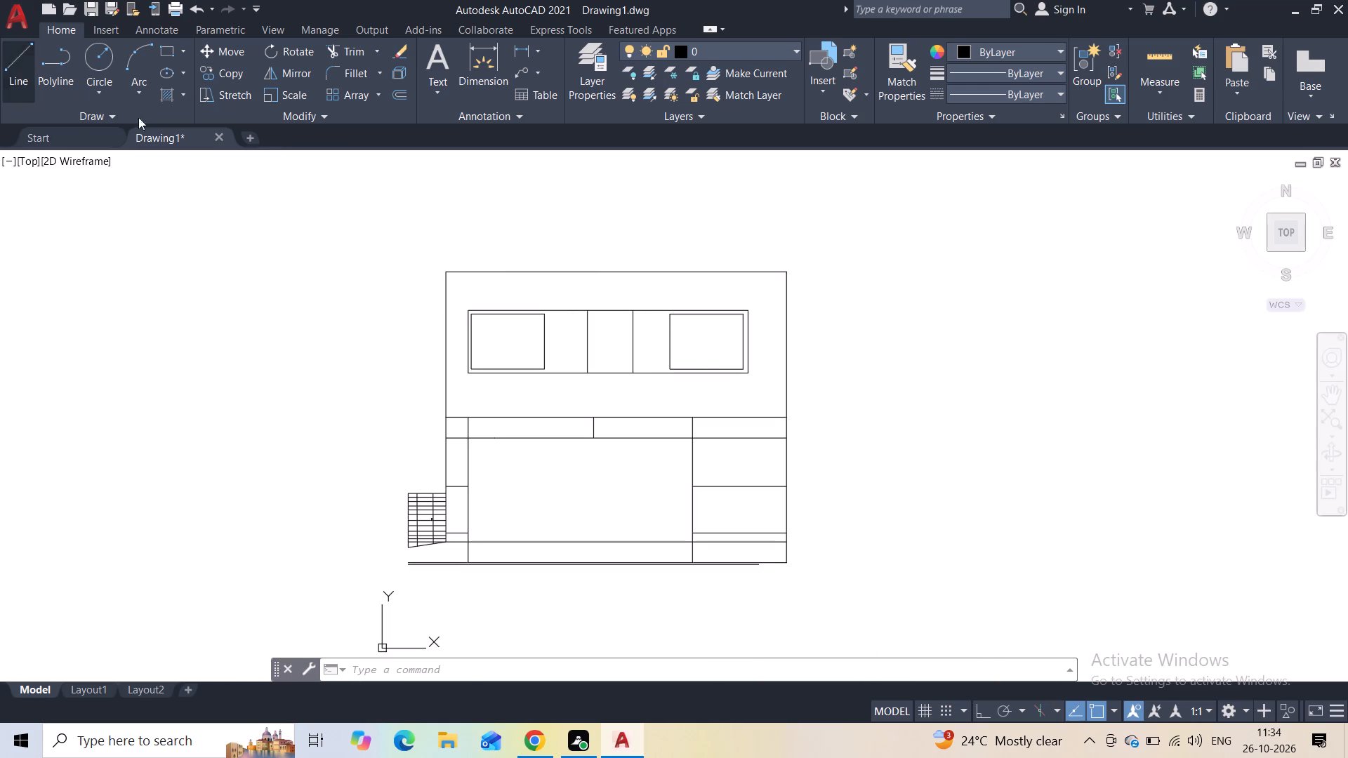
scroll(463, 348, "up", 2)
scroll(523, 288, "up", 1)
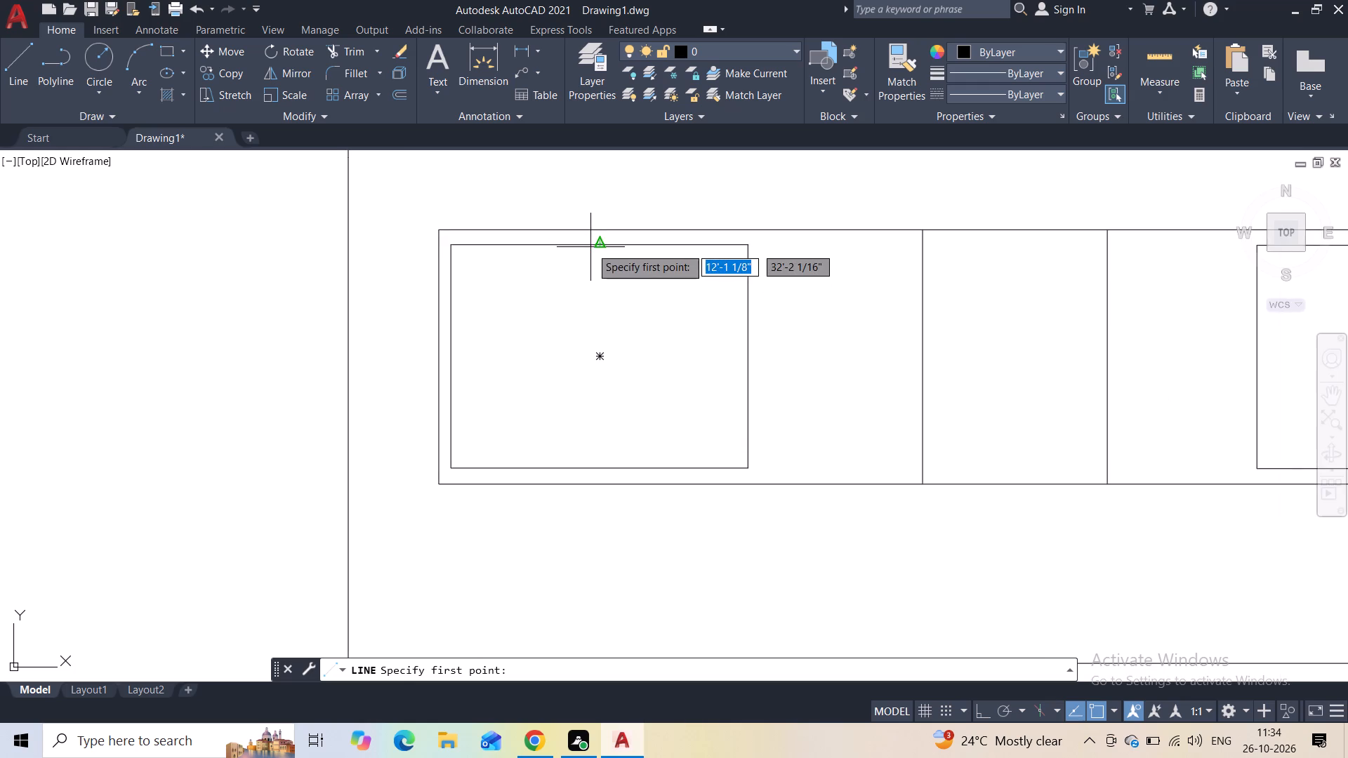
left_click(596, 246)
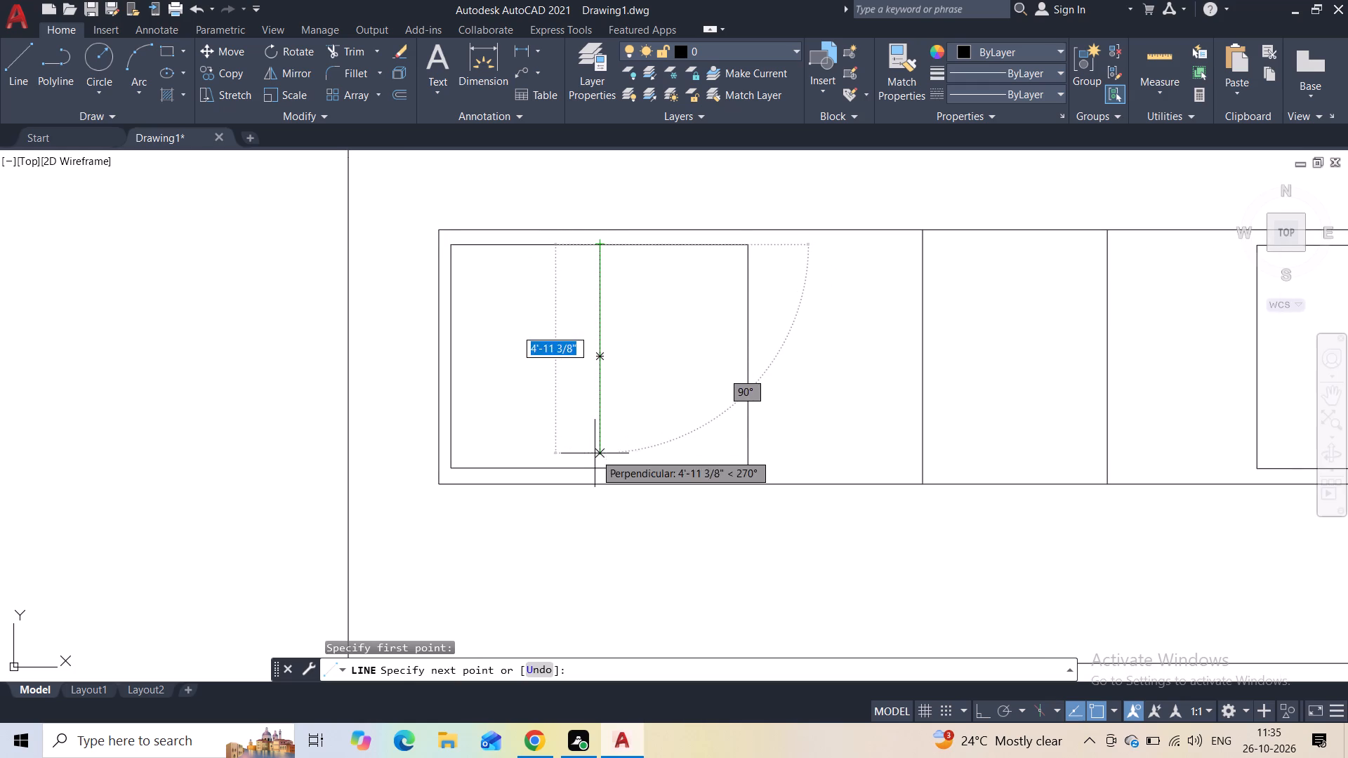
left_click(595, 465)
key("Escape")
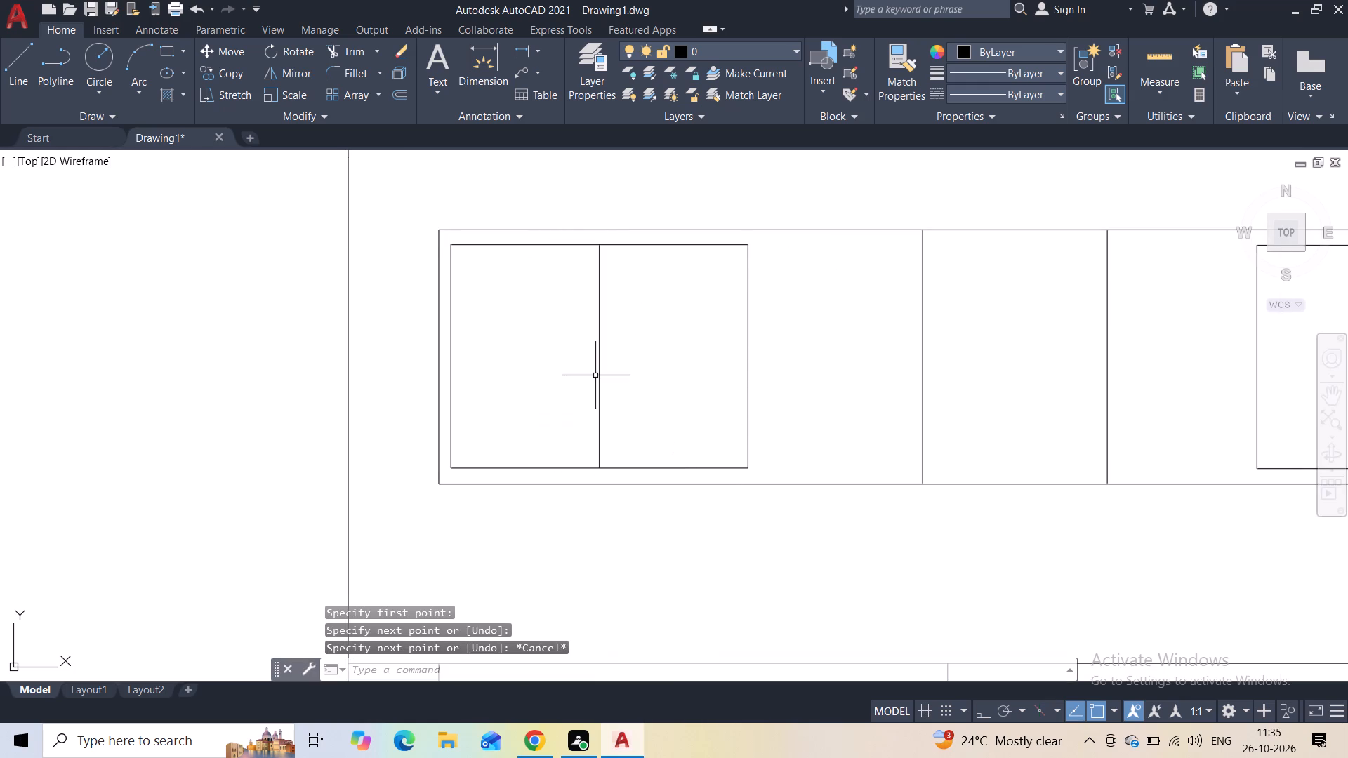
Offset the panel's centre line 2" toward the gridded box side to form a double mullion.
left_click(628, 347)
left_click(581, 362)
left_click(409, 100)
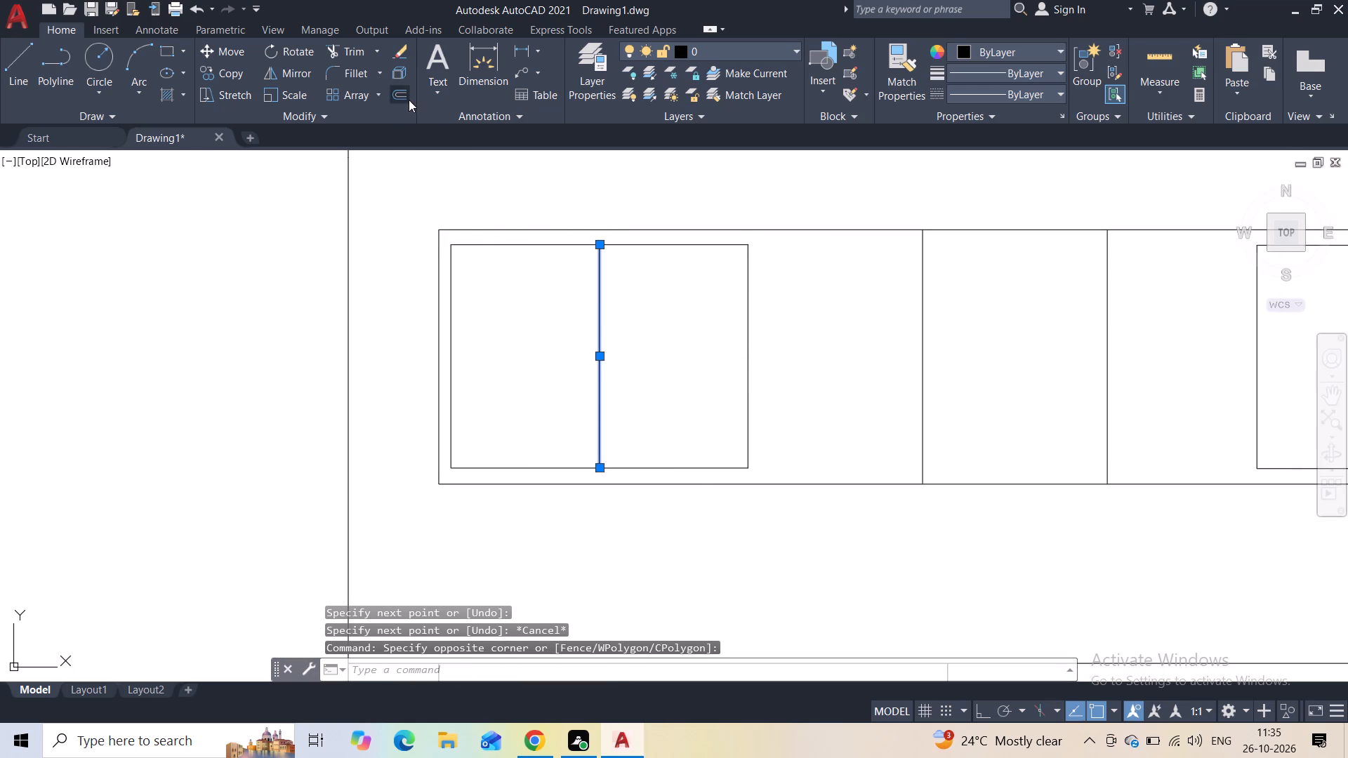
type("2\"")
key("Return")
key("apostrophe")
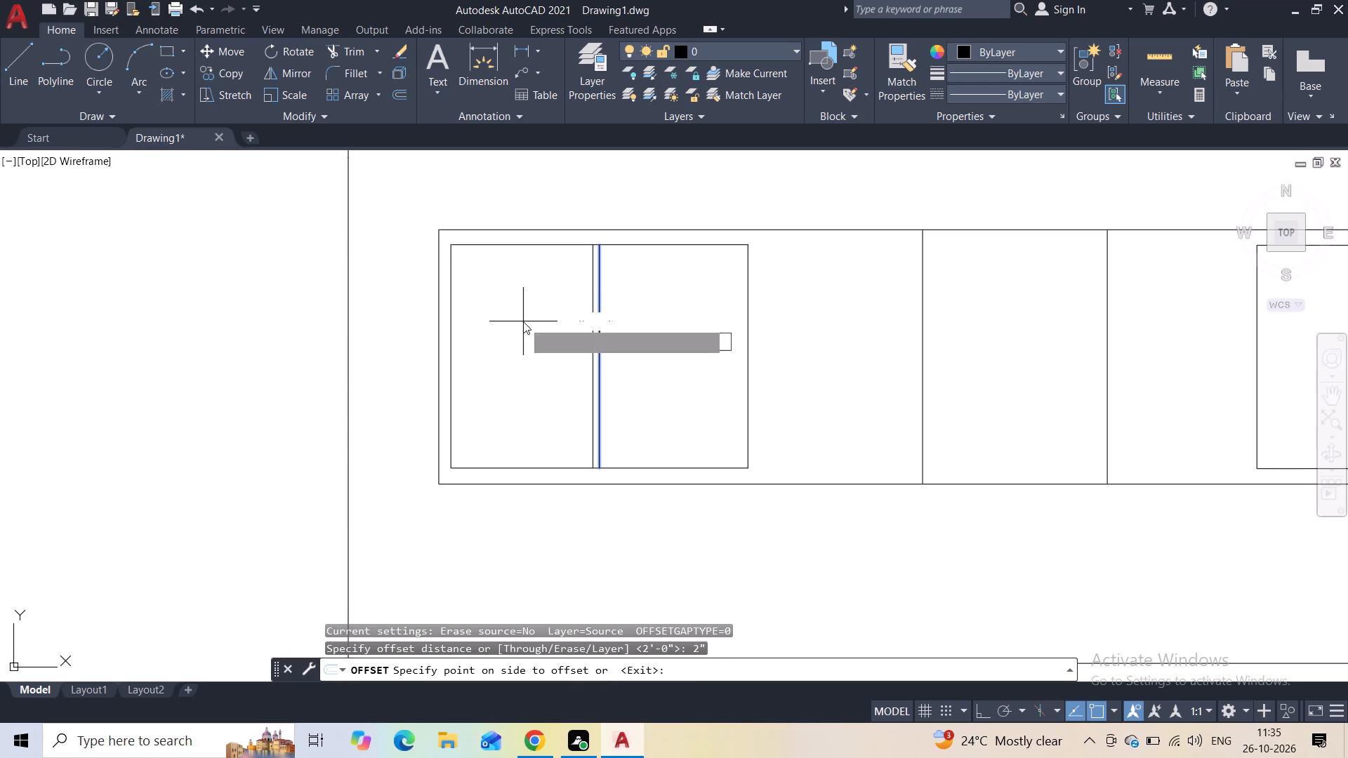
left_click(536, 317)
left_click(540, 314)
key("Escape")
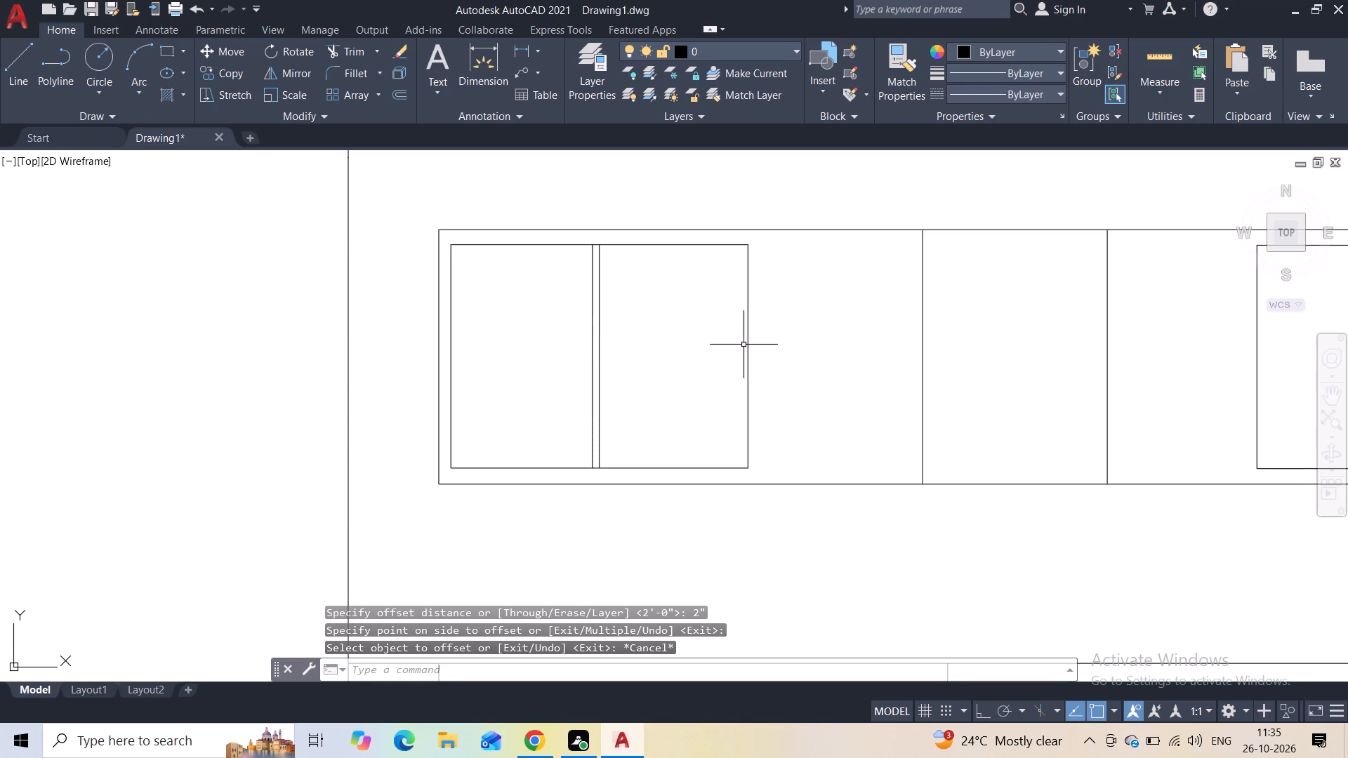
Copy both mullion lines from the centre line's top end to the top midpoint of the far window panel.
left_click_drag(635, 323, 628, 323)
left_click_drag(590, 336, 583, 338)
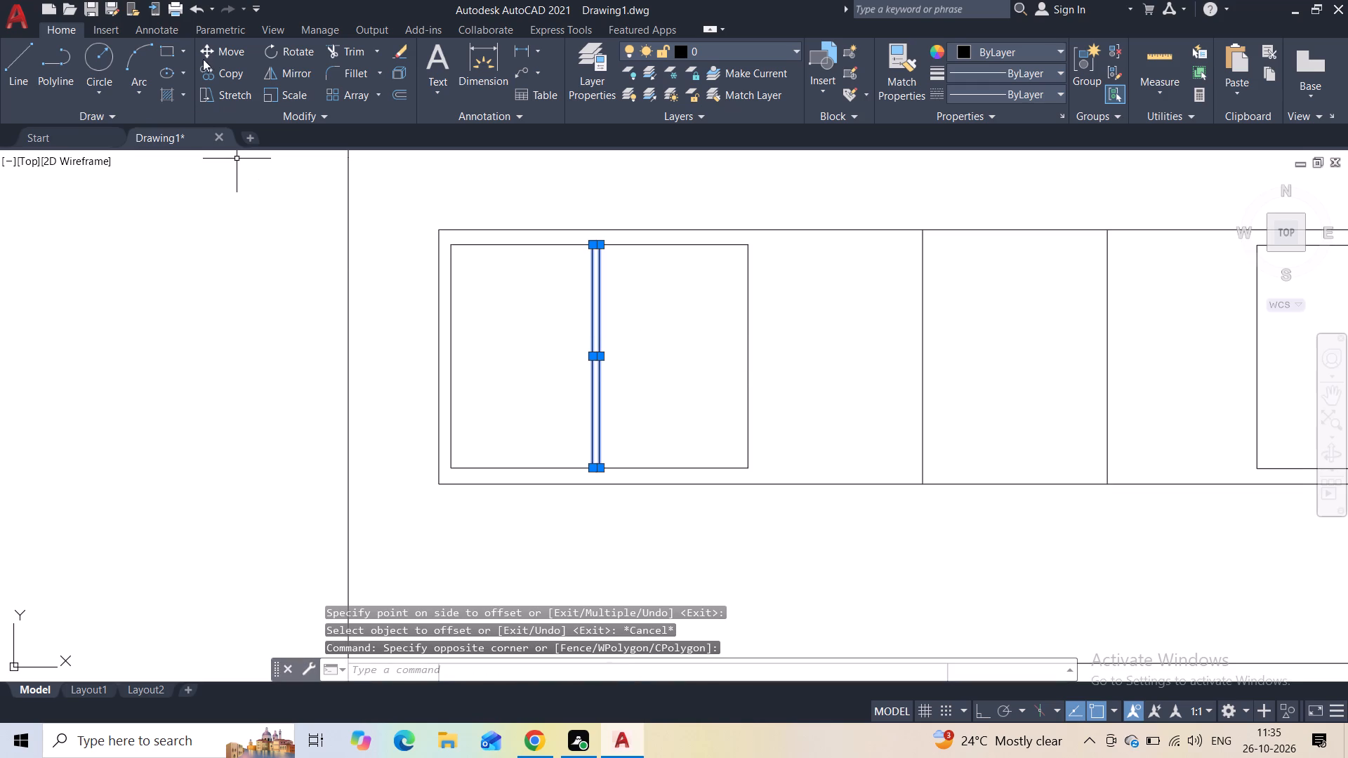
left_click(211, 68)
left_click(604, 242)
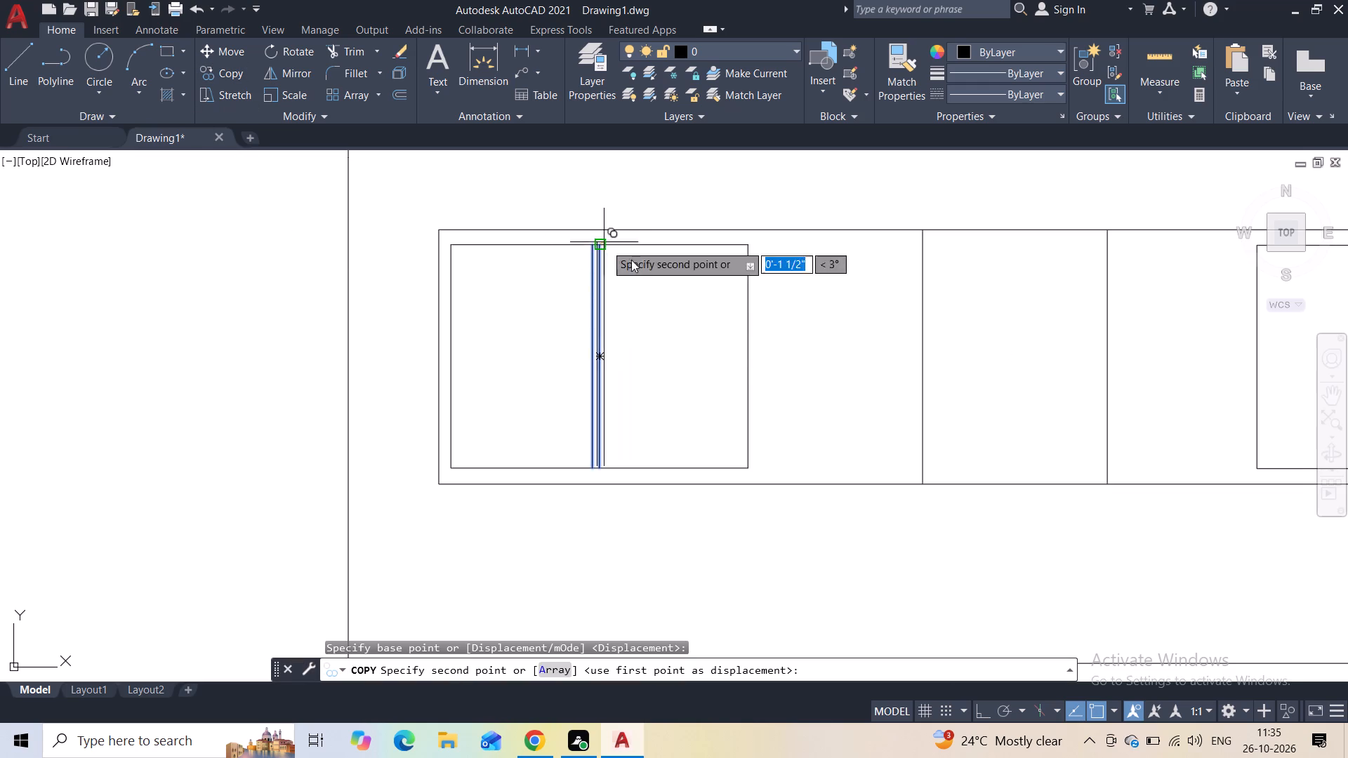
middle_click_drag(705, 306, 312, 298)
scroll(308, 297, "down", 2)
scroll(528, 297, "up", 1)
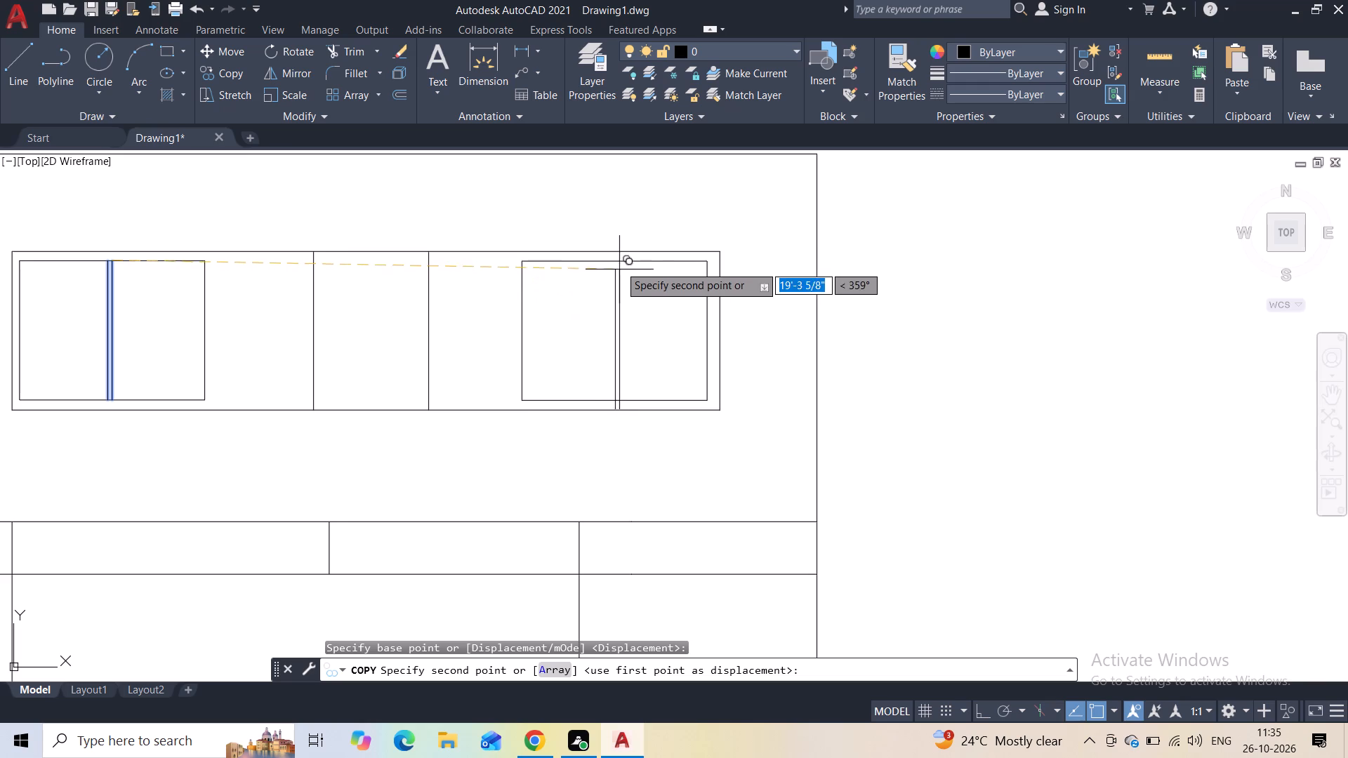
left_click(614, 261)
key("Escape")
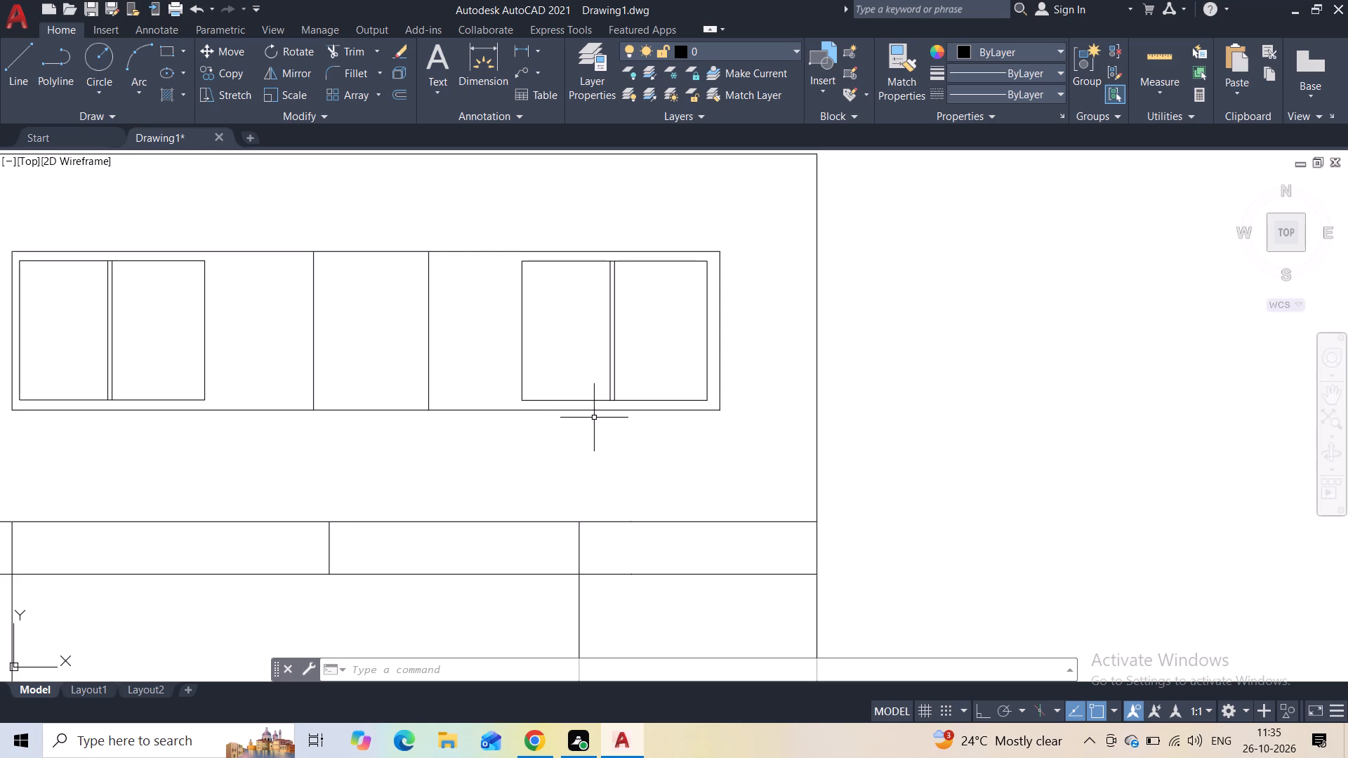
Draw a horizontal line outward from the plinth line's end at the main building's far wall.
scroll(616, 344, "down", 2)
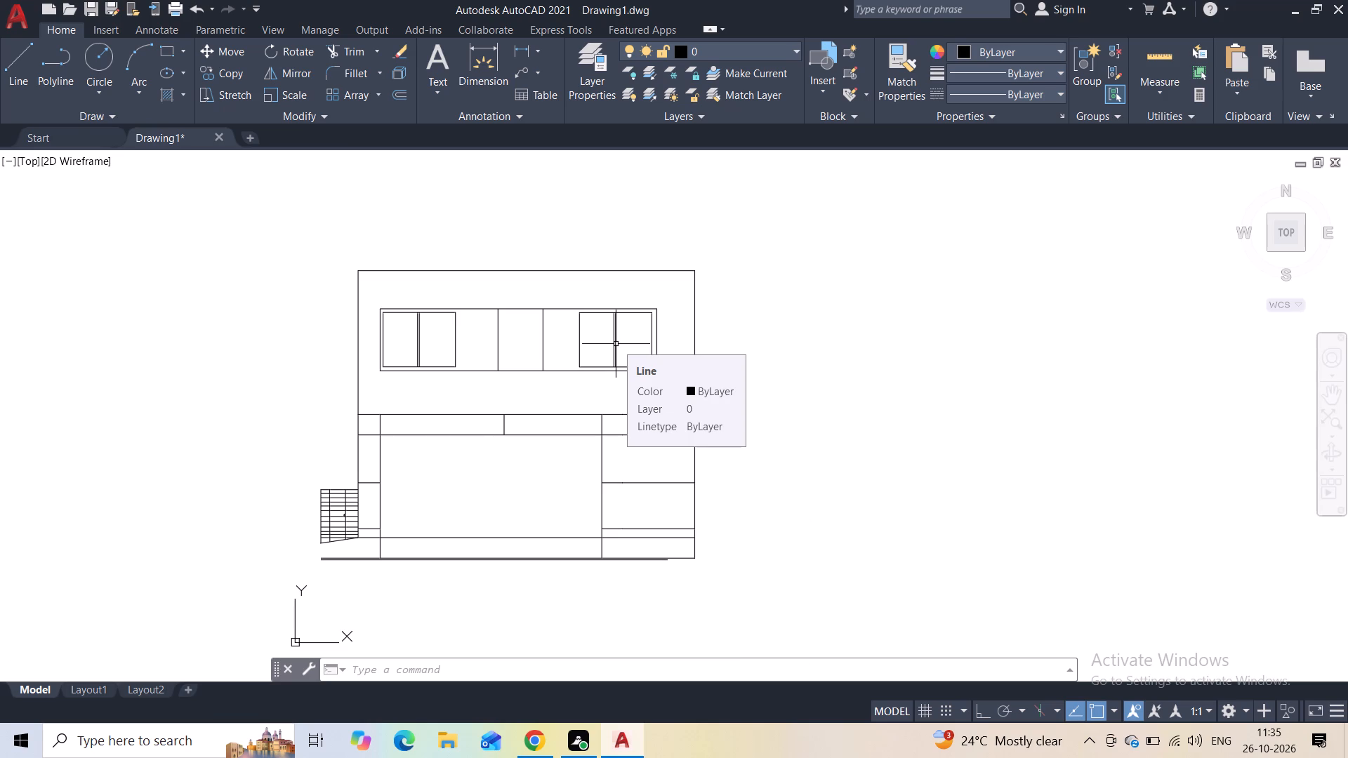
scroll(616, 344, "down", 1)
middle_click_drag(713, 452, 491, 387)
scroll(444, 402, "up", 3)
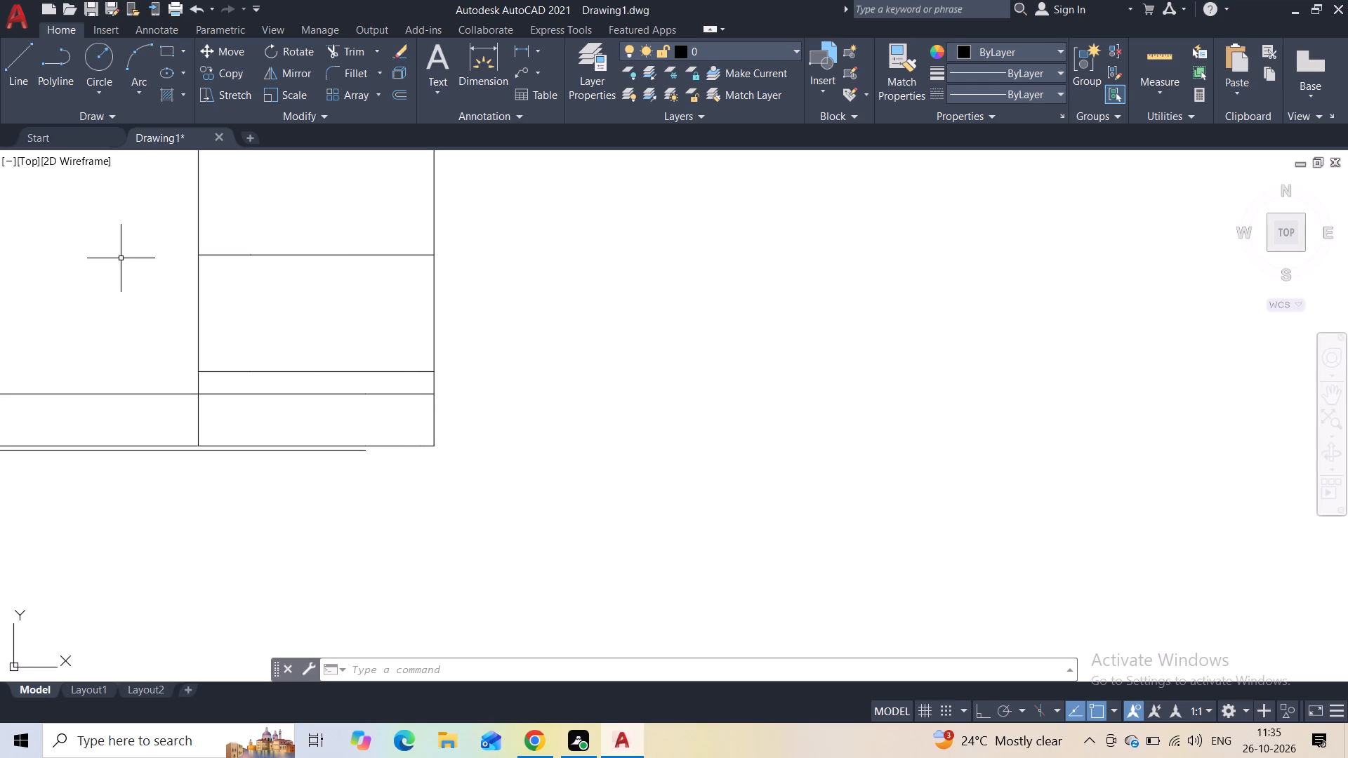
left_click(32, 74)
left_click(426, 392)
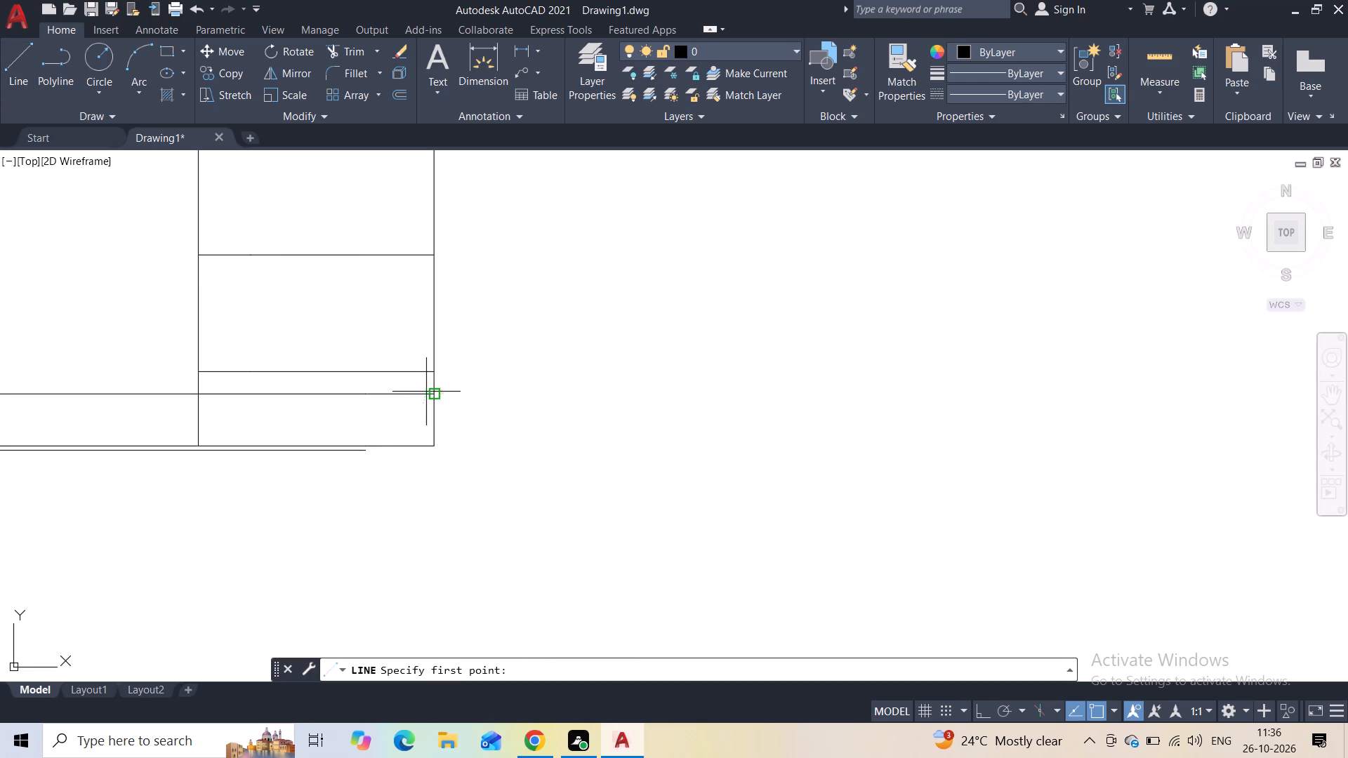
left_click(1036, 393)
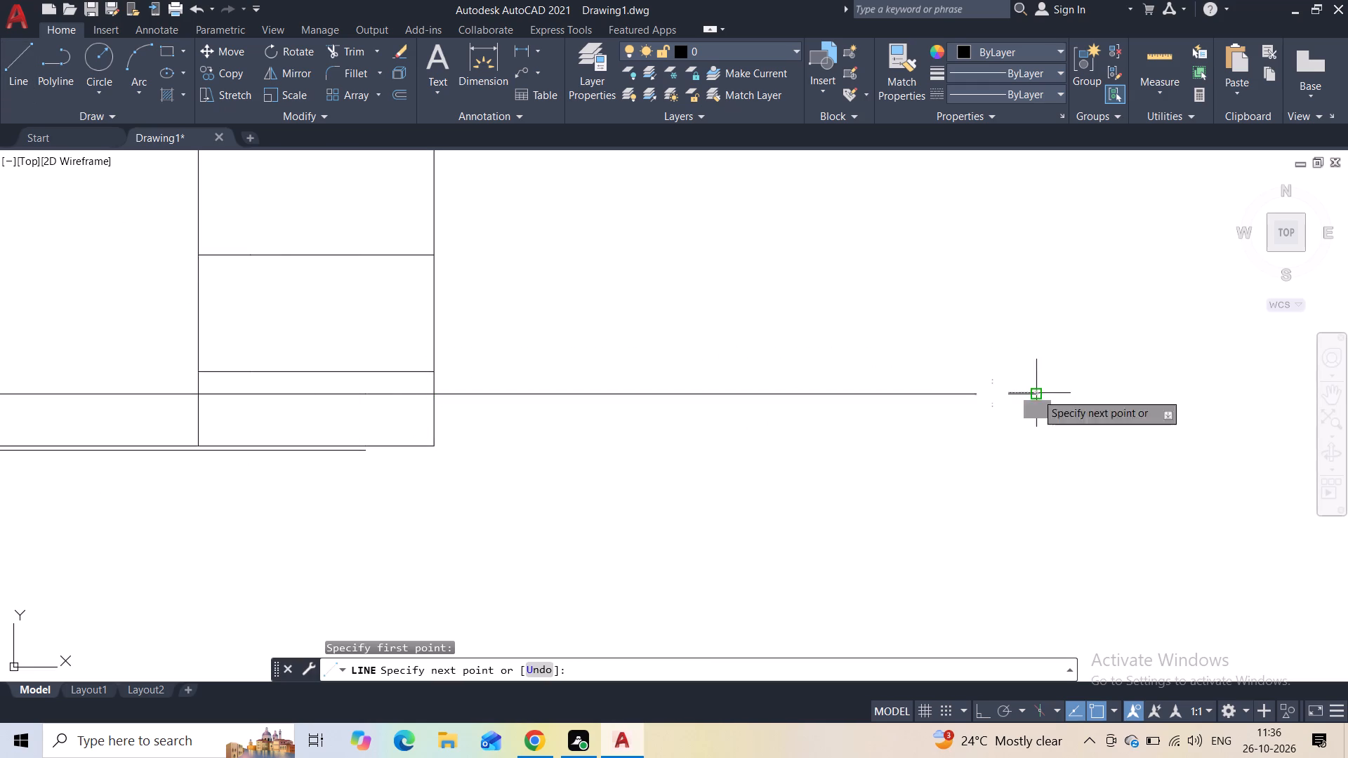
key("Escape")
With ortho on, extend both ground lines outward past the building's far wall, ending them just beyond the extended plinth line.
middle_click_drag(802, 480, 482, 410)
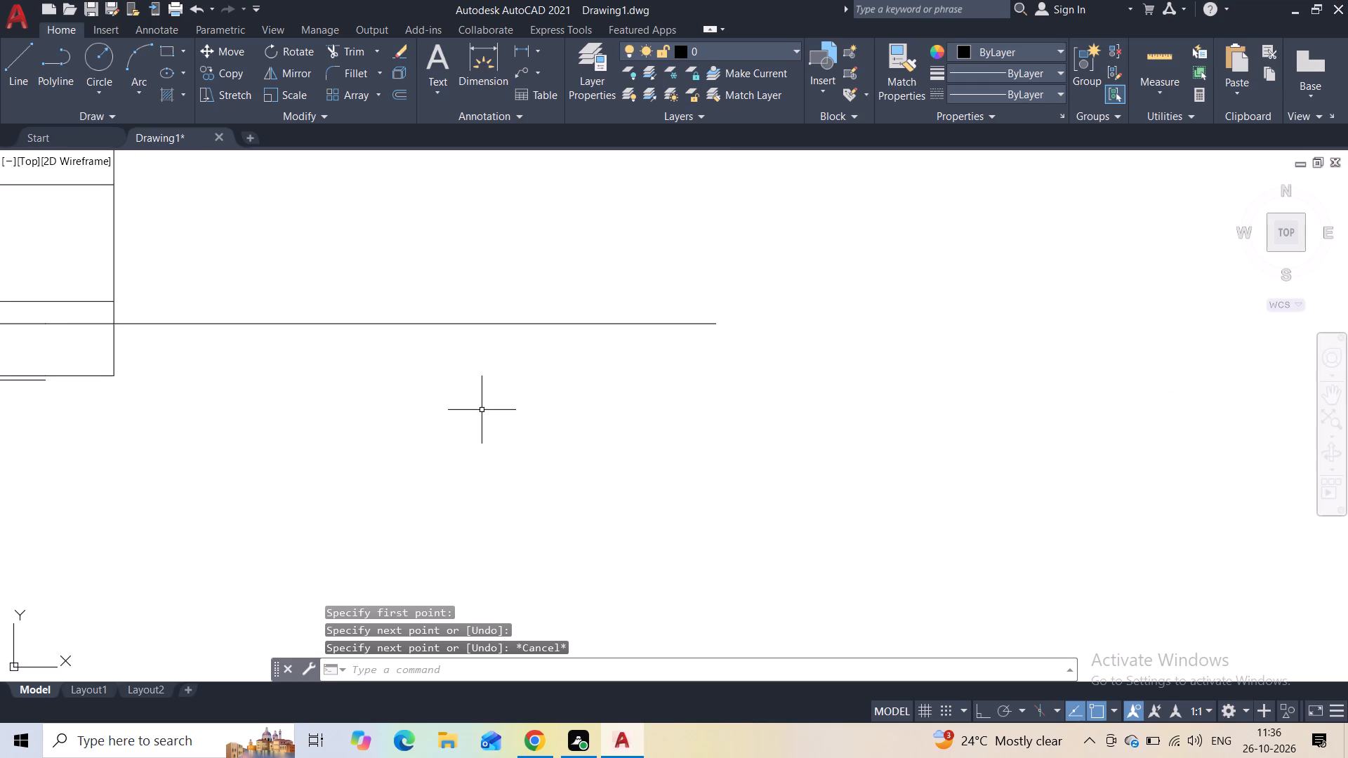
key("F8")
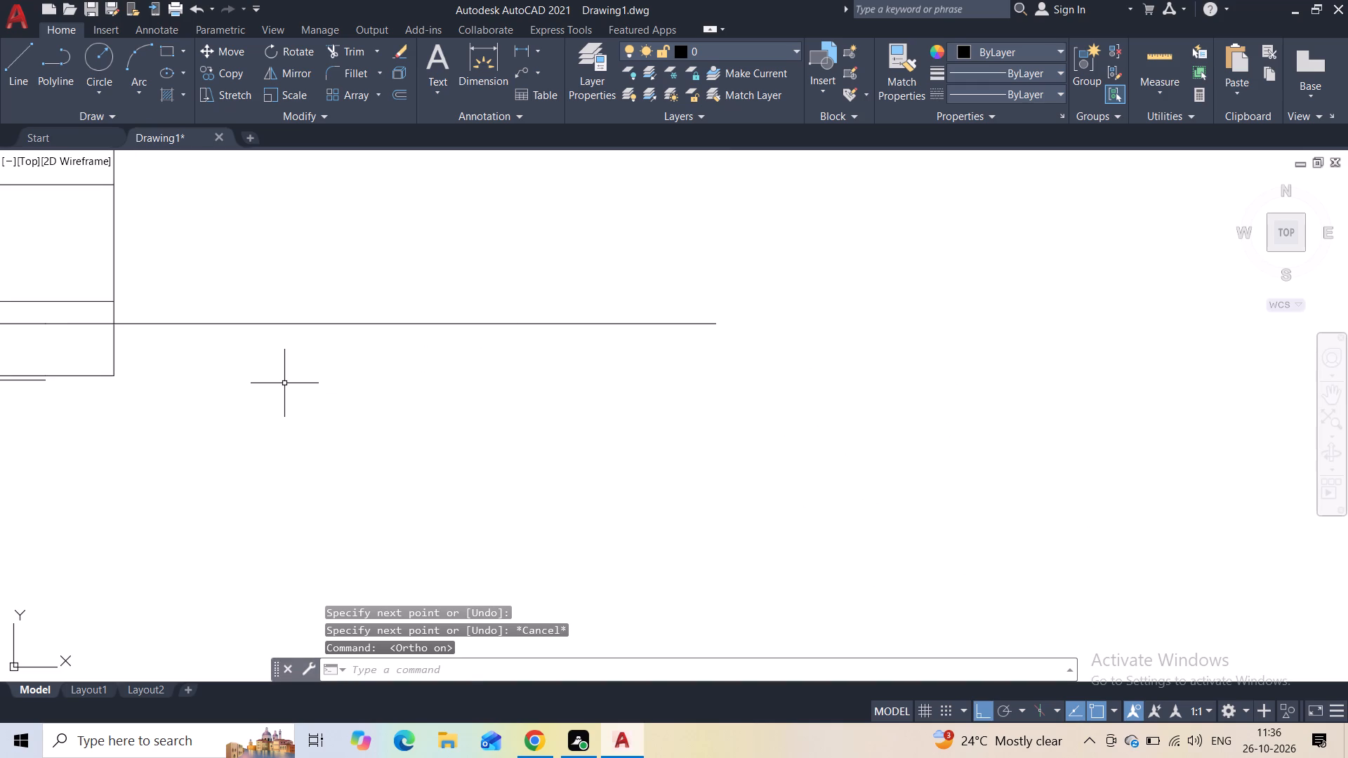
key("space")
left_click(39, 382)
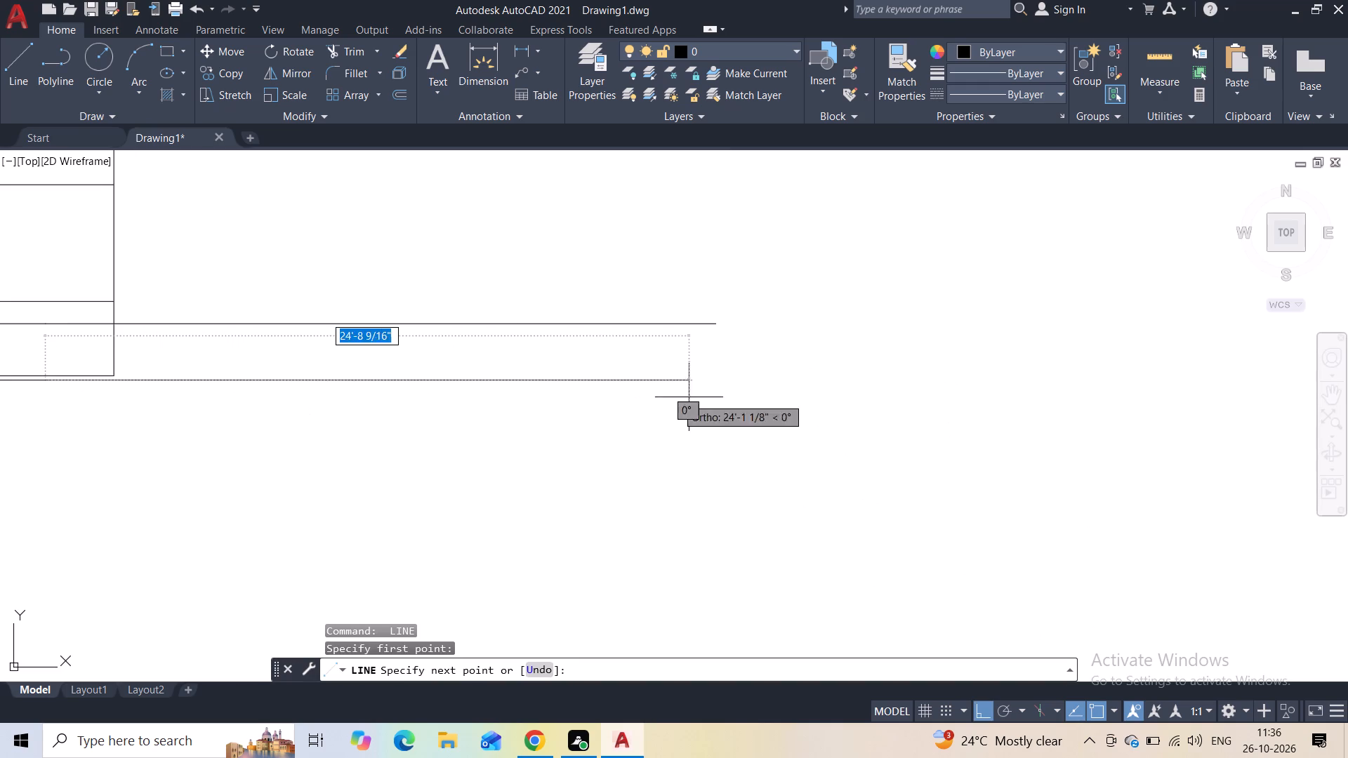
left_click(835, 405)
key("Escape")
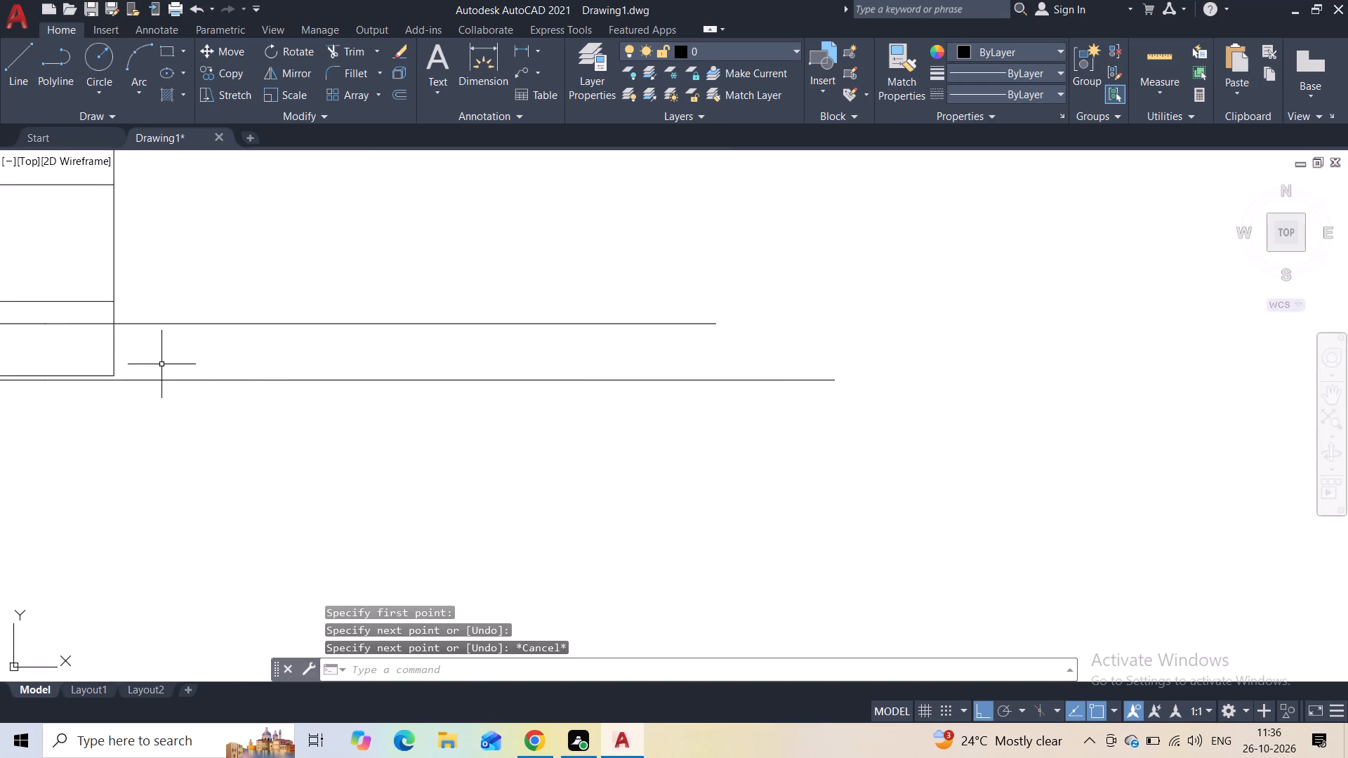
key("space")
left_click(110, 376)
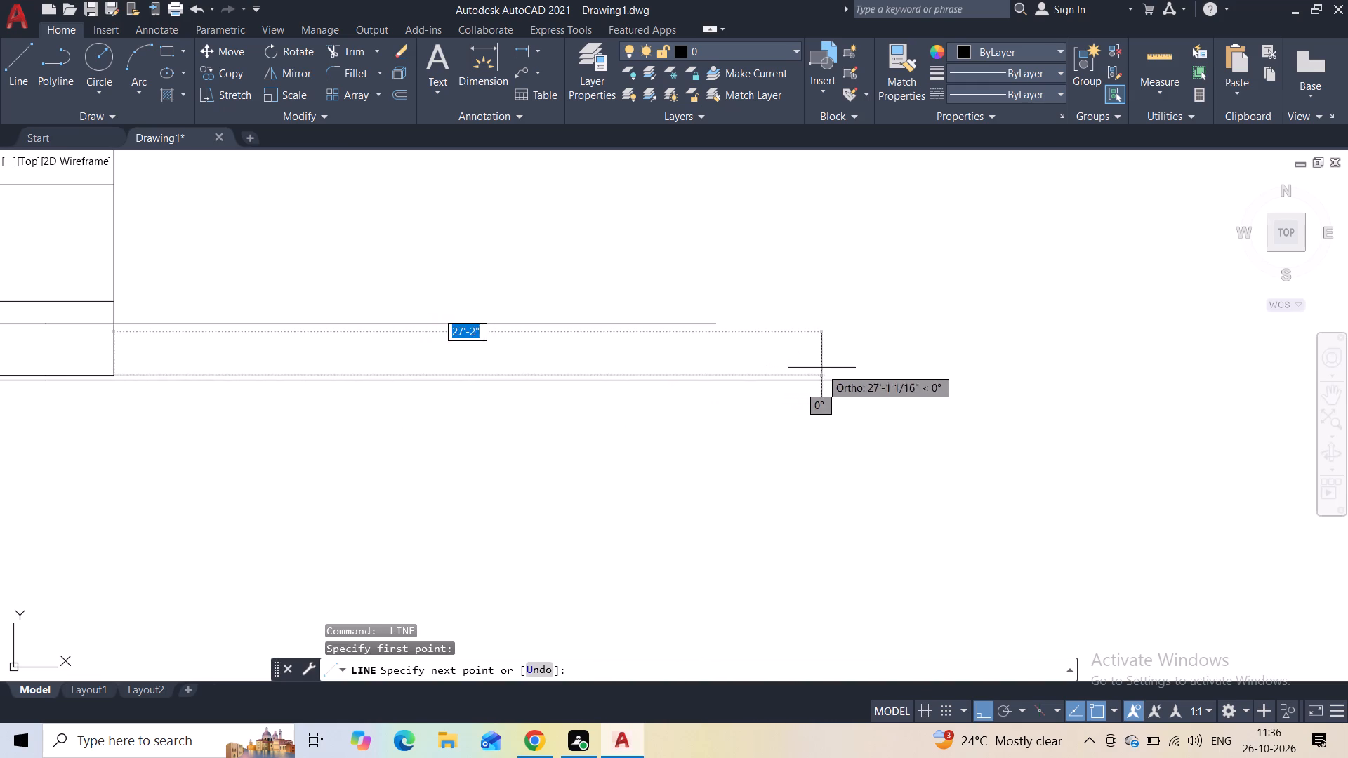
left_click(835, 368)
key("Escape")
Continue the extended plinth line outward until it roughly lines up with the ends of the ground lines.
key("space")
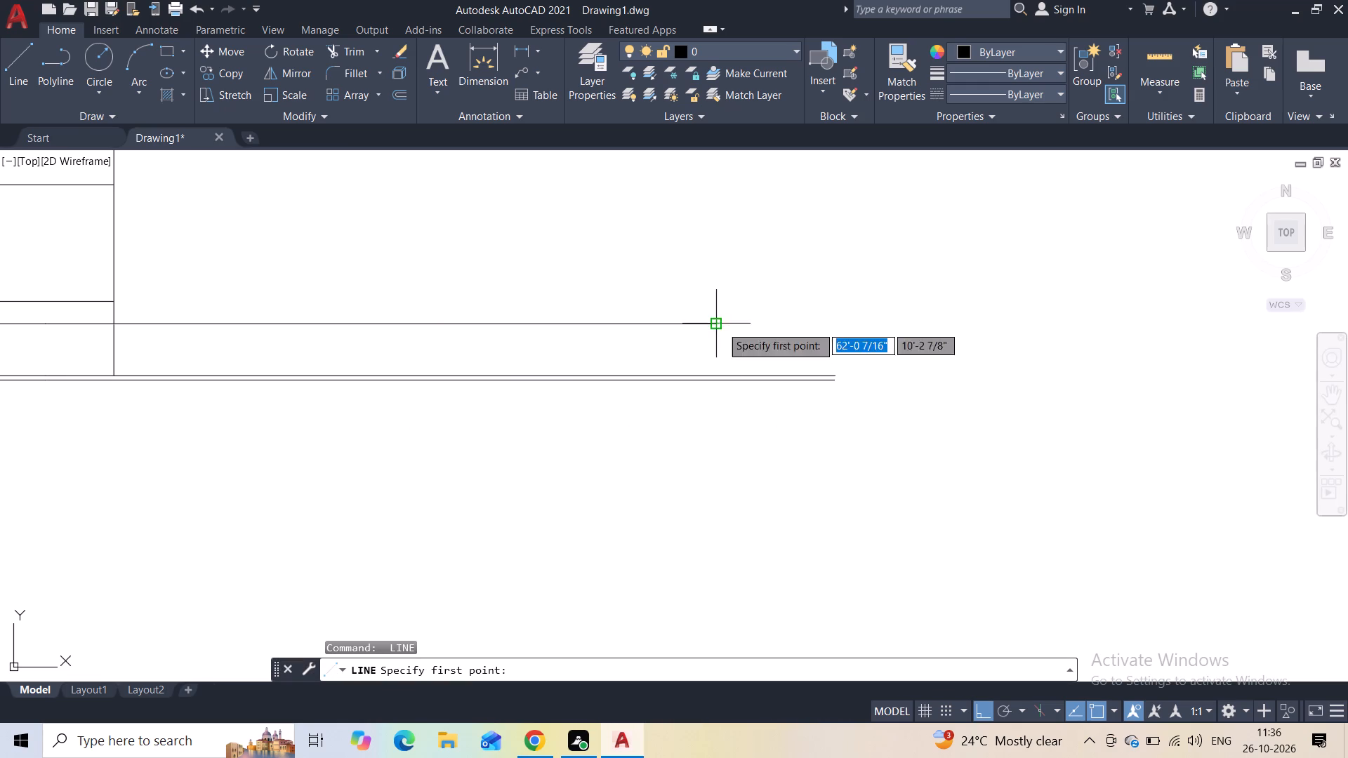
left_click(721, 326)
left_click(829, 332)
key("Escape")
Outline a side block with a top line from the far wall slightly below the roof, and a vertical edge down to the plinth line.
scroll(646, 304, "down", 1)
middle_click_drag(638, 295, 469, 468)
scroll(469, 468, "down", 1)
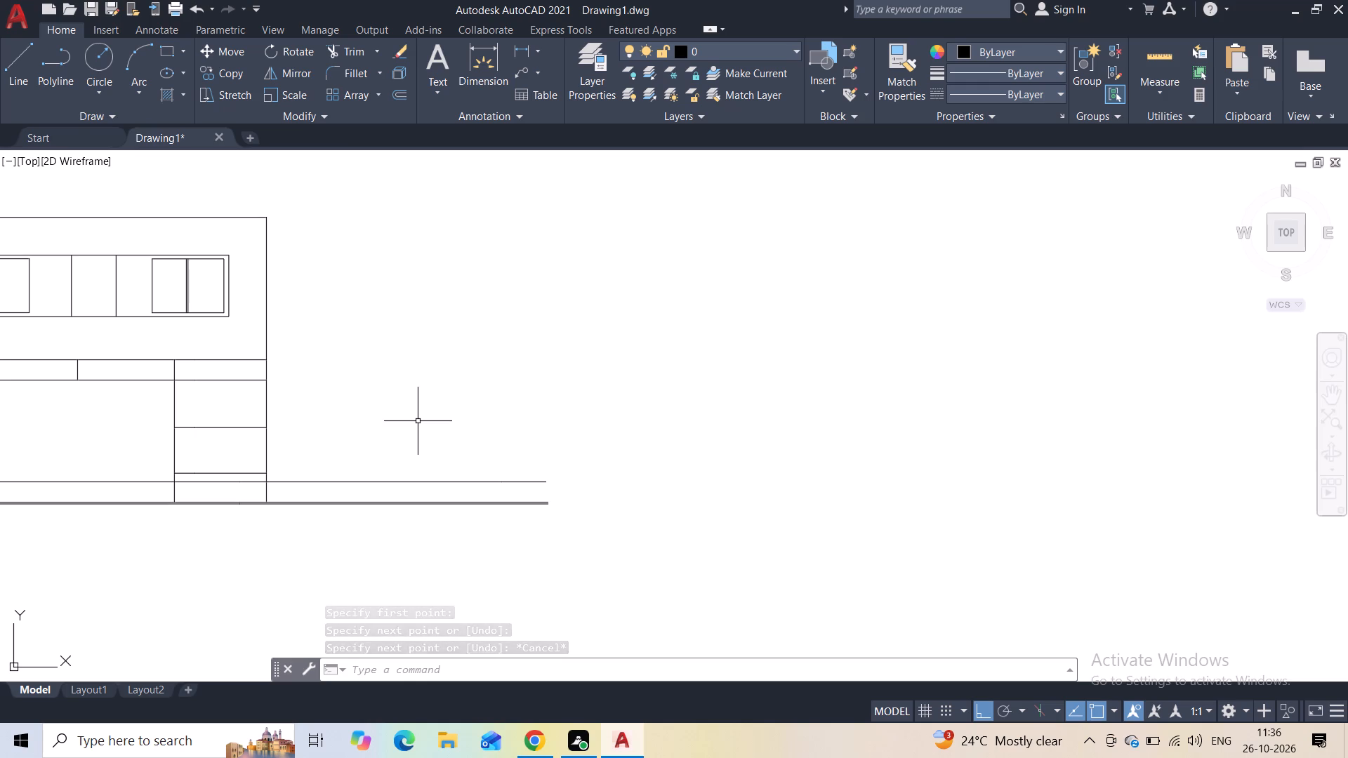
left_click(13, 62)
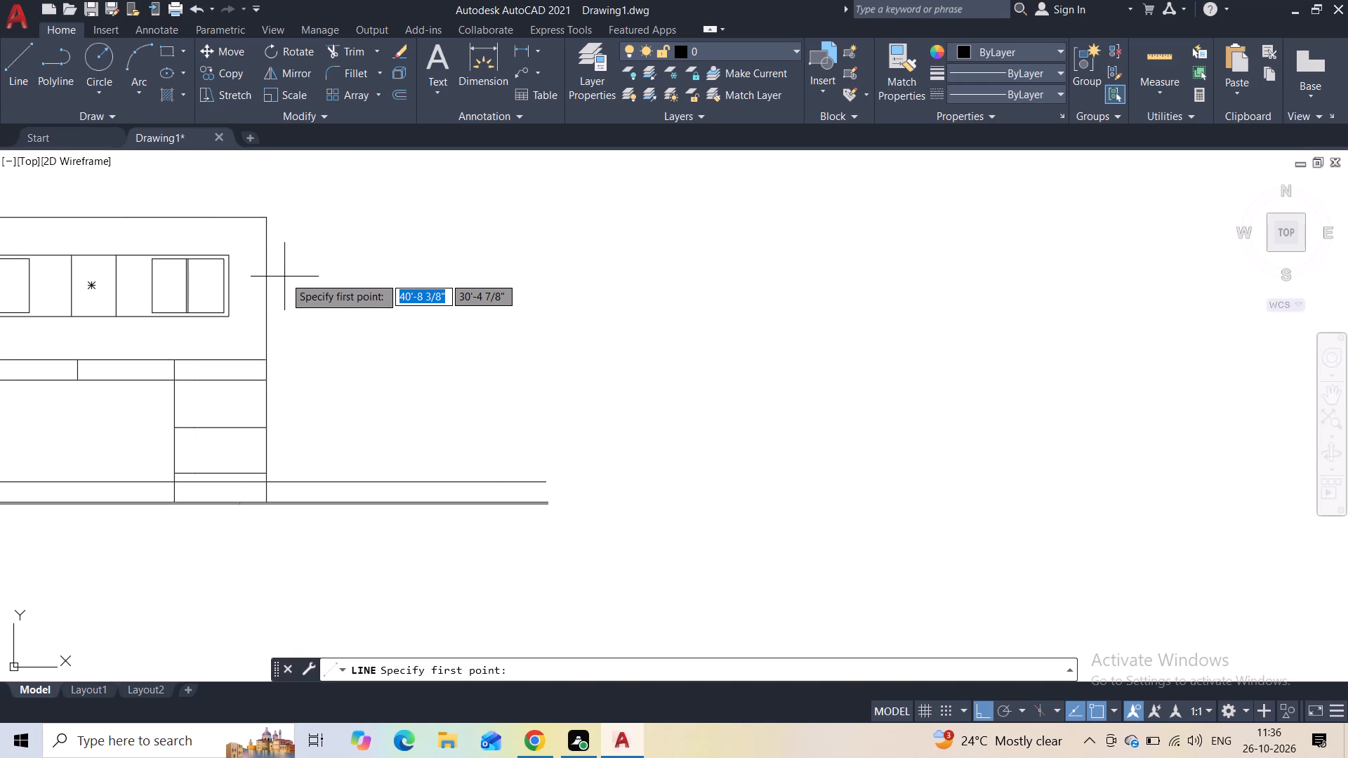
scroll(285, 256, "up", 1)
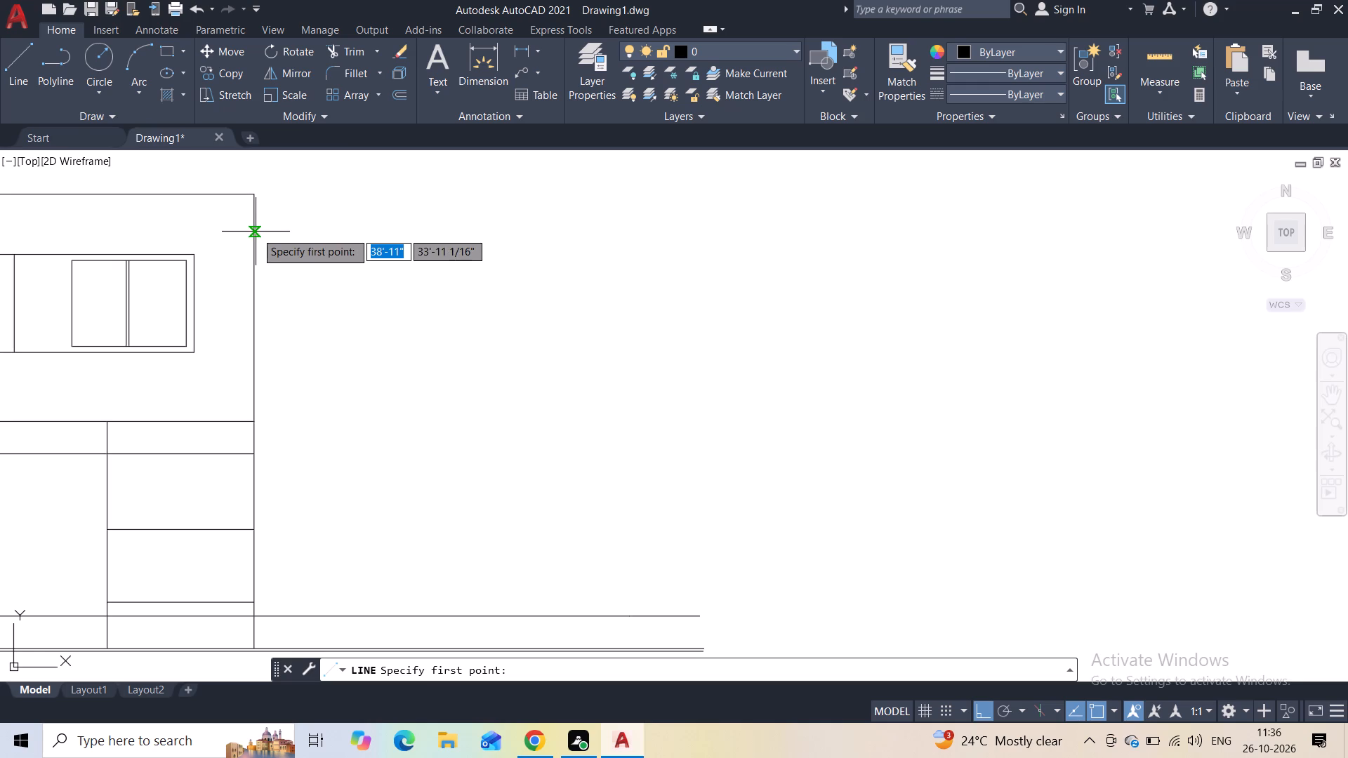
left_click(256, 230)
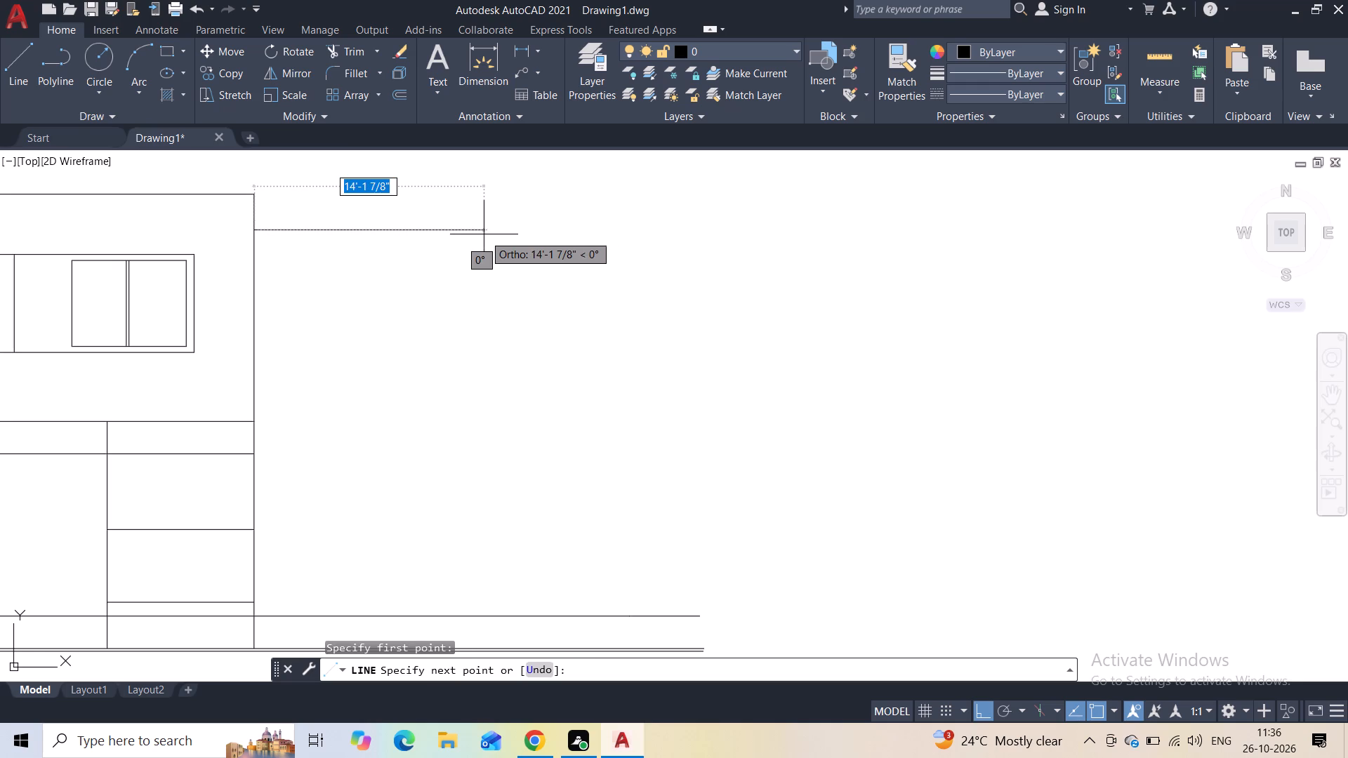
left_click(508, 237)
middle_click_drag(506, 379, 487, 213)
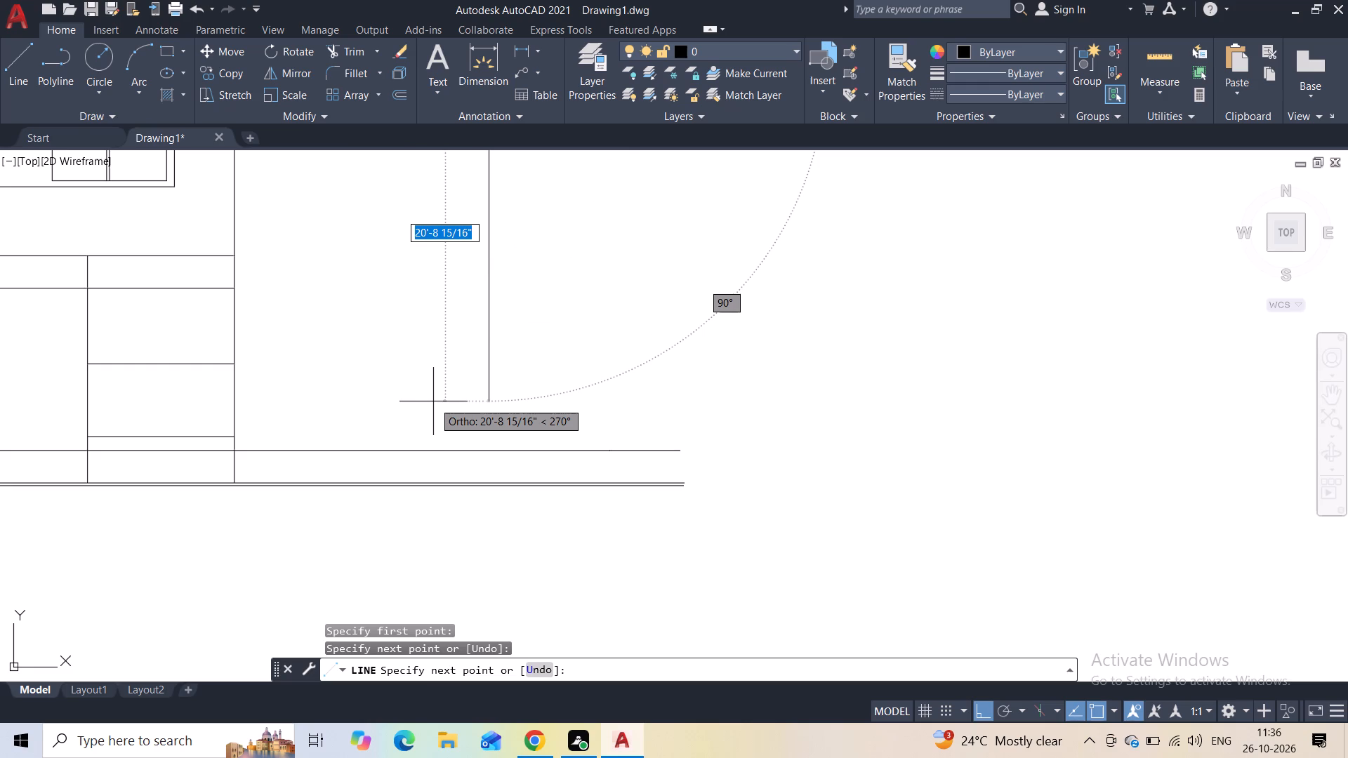
left_click(489, 451)
key("Escape")
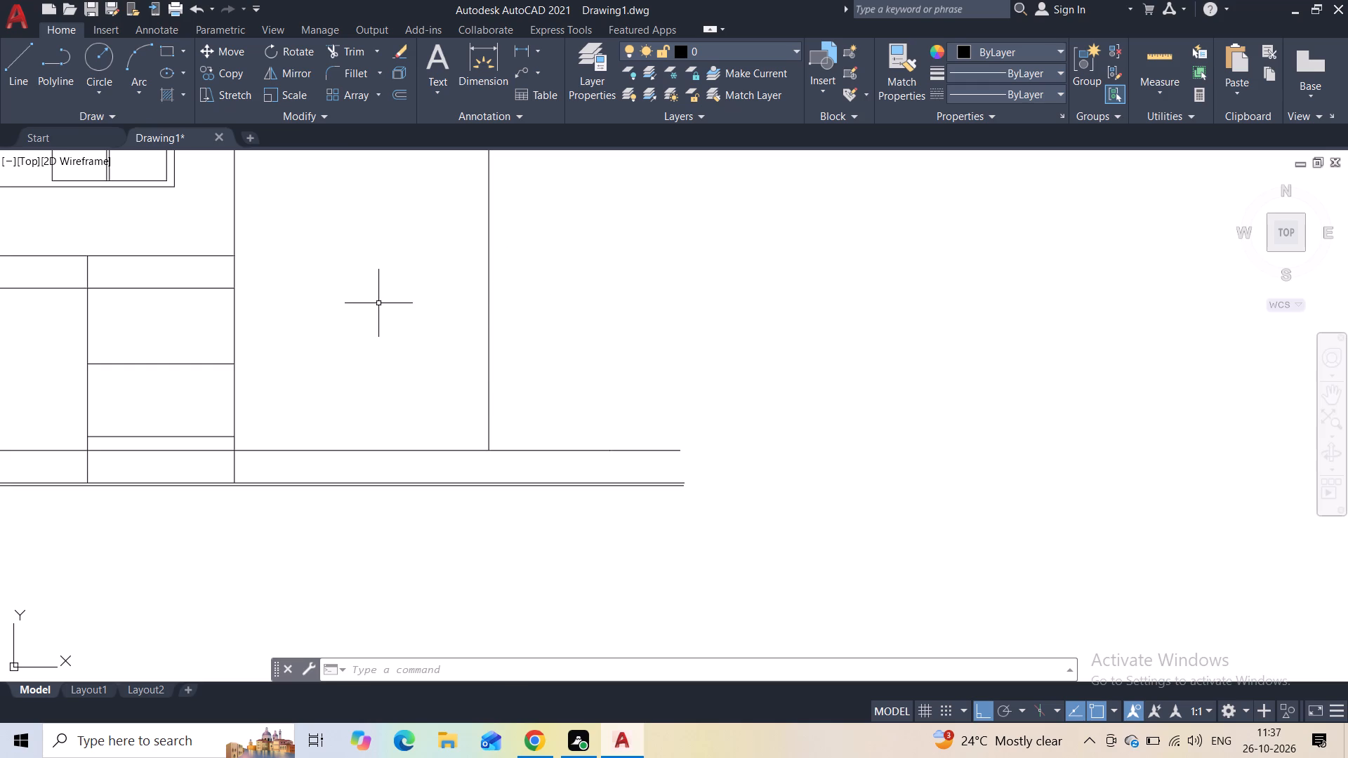
Move the upper storey's roof line straight up by a little over 2', using its midpoint.
scroll(374, 302, "down", 2)
middle_click_drag(372, 302, 385, 323)
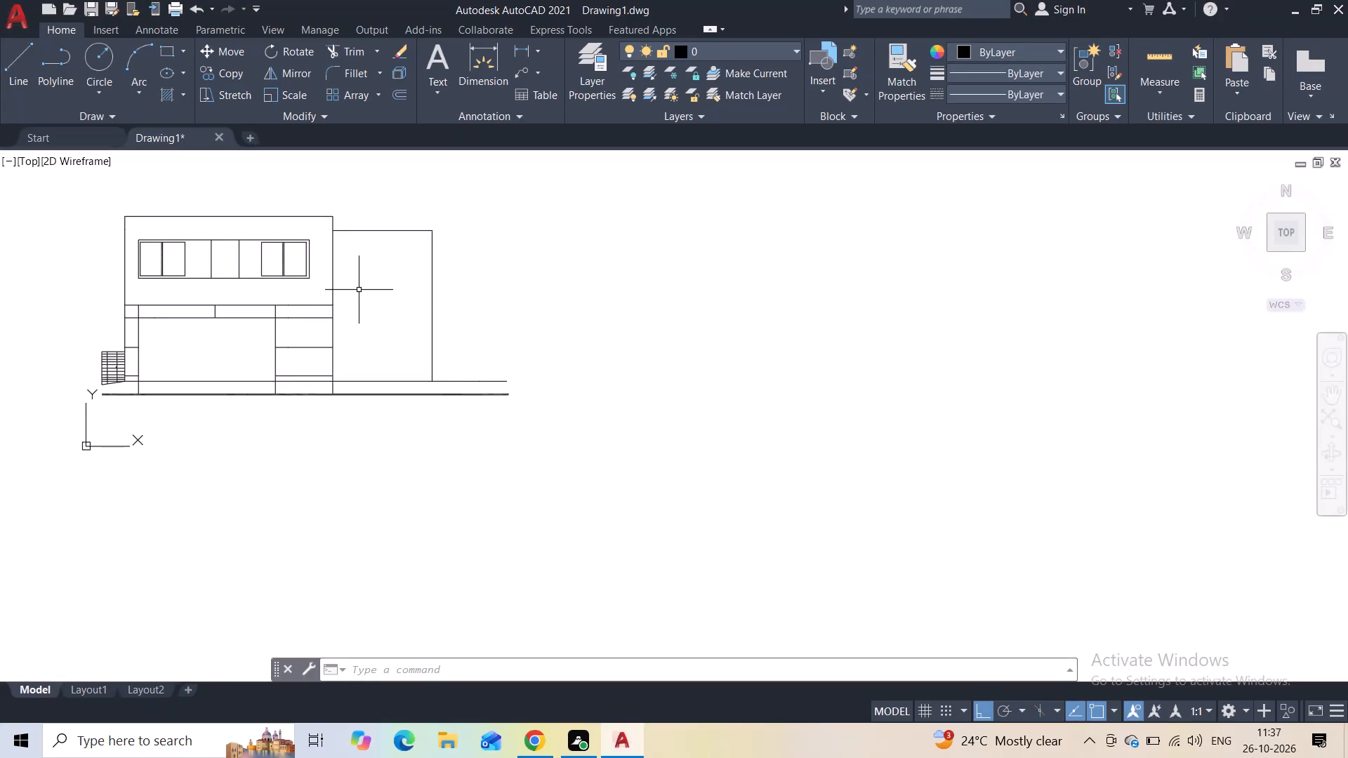
middle_click_drag(358, 284, 280, 306)
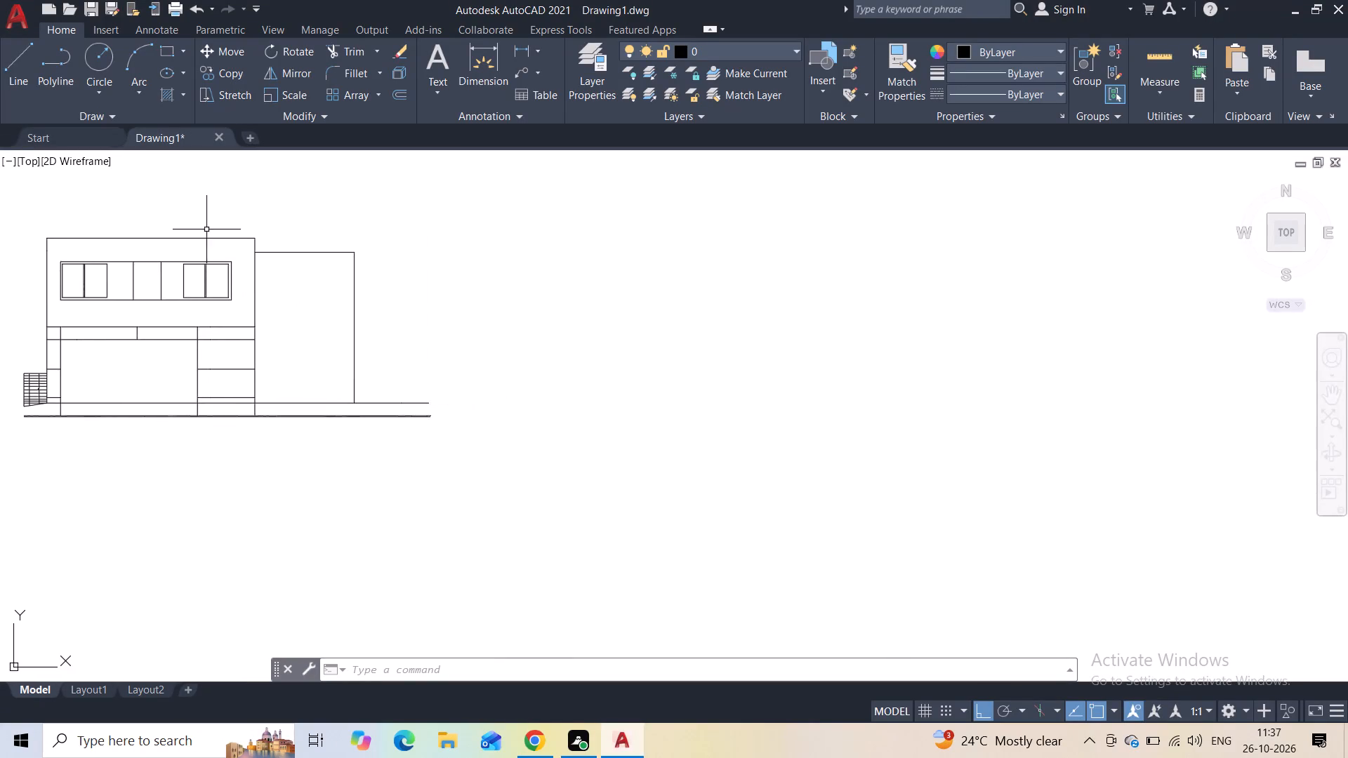
scroll(206, 230, "up", 2)
left_click(197, 251)
middle_click_drag(110, 257, 303, 310)
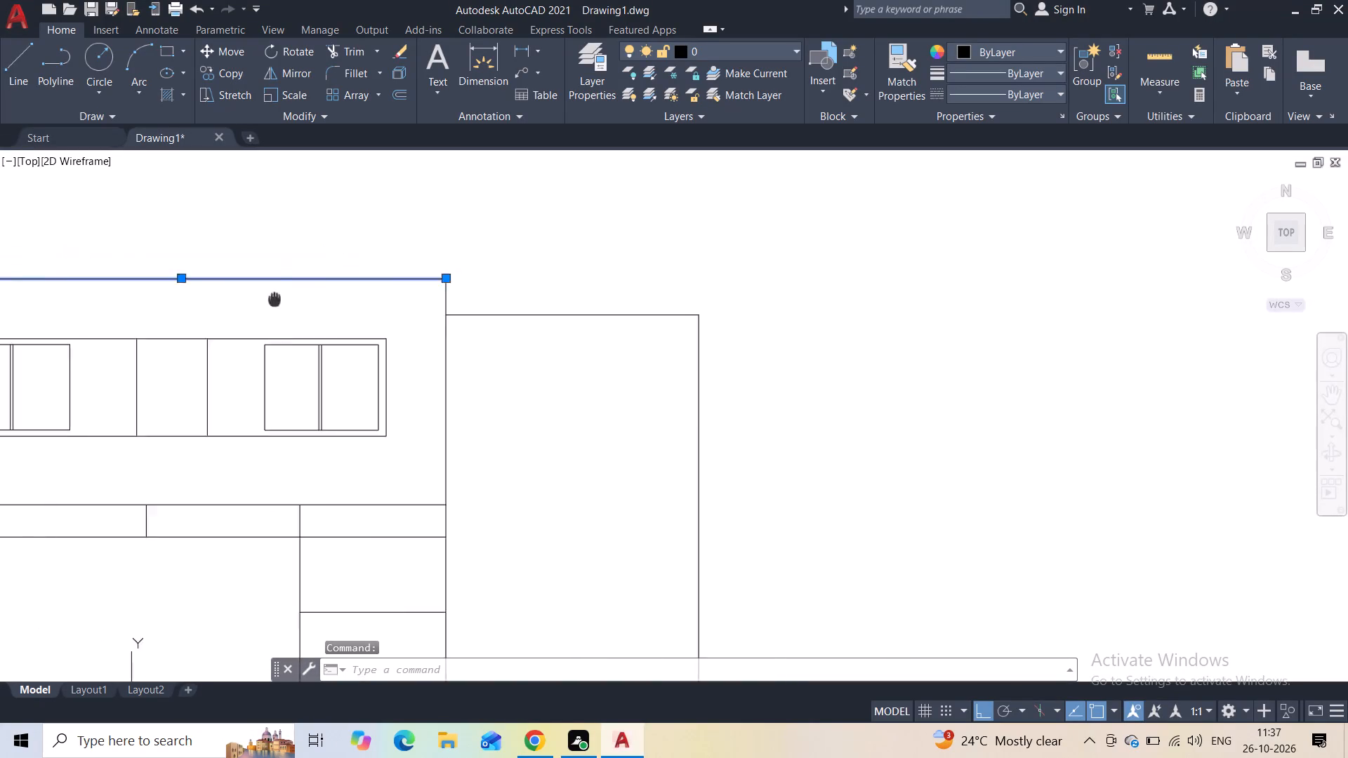
middle_click_drag(303, 310, 303, 310)
scroll(304, 310, "down", 2)
left_click(283, 305)
left_click(280, 293)
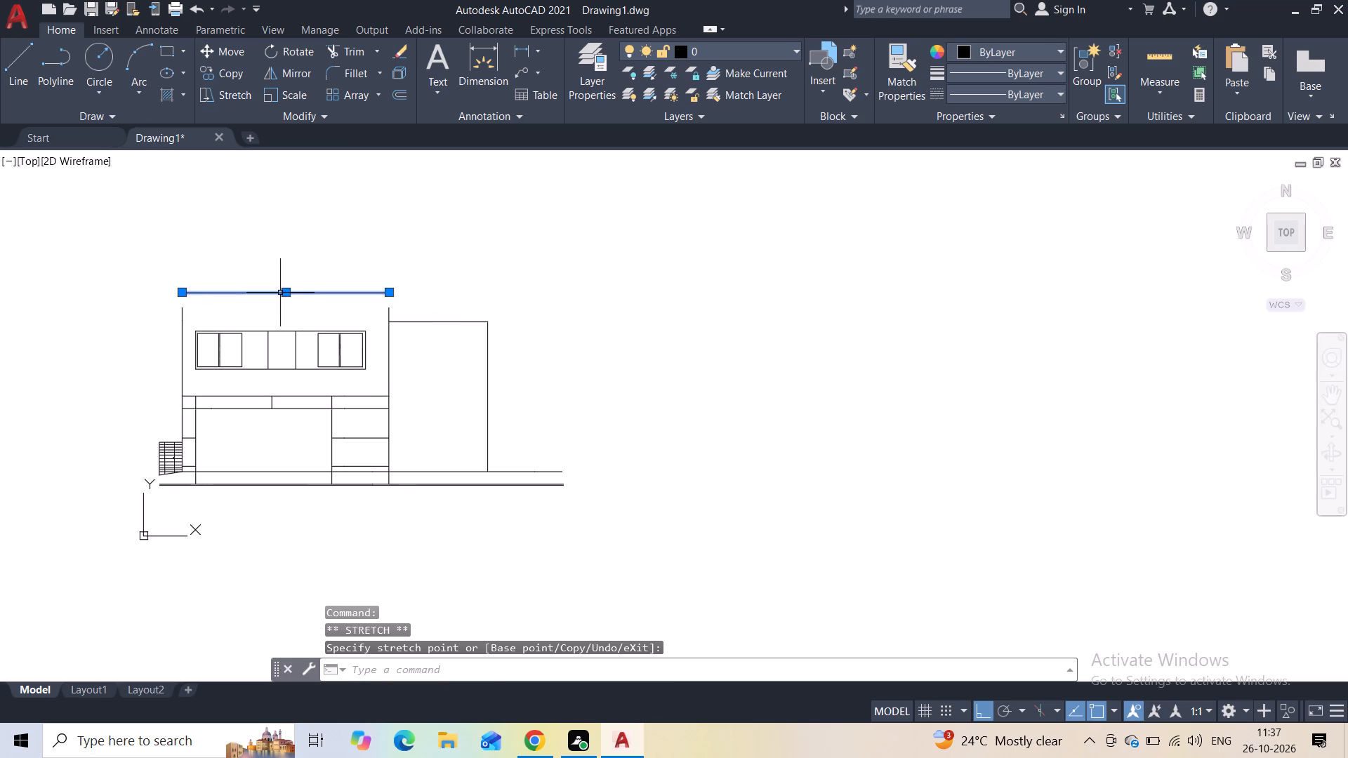
key("Escape")
Draw a vertical line joining the top of the wall on the gridded box side to the raised roof line's end.
left_click(13, 86)
scroll(150, 324, "up", 2)
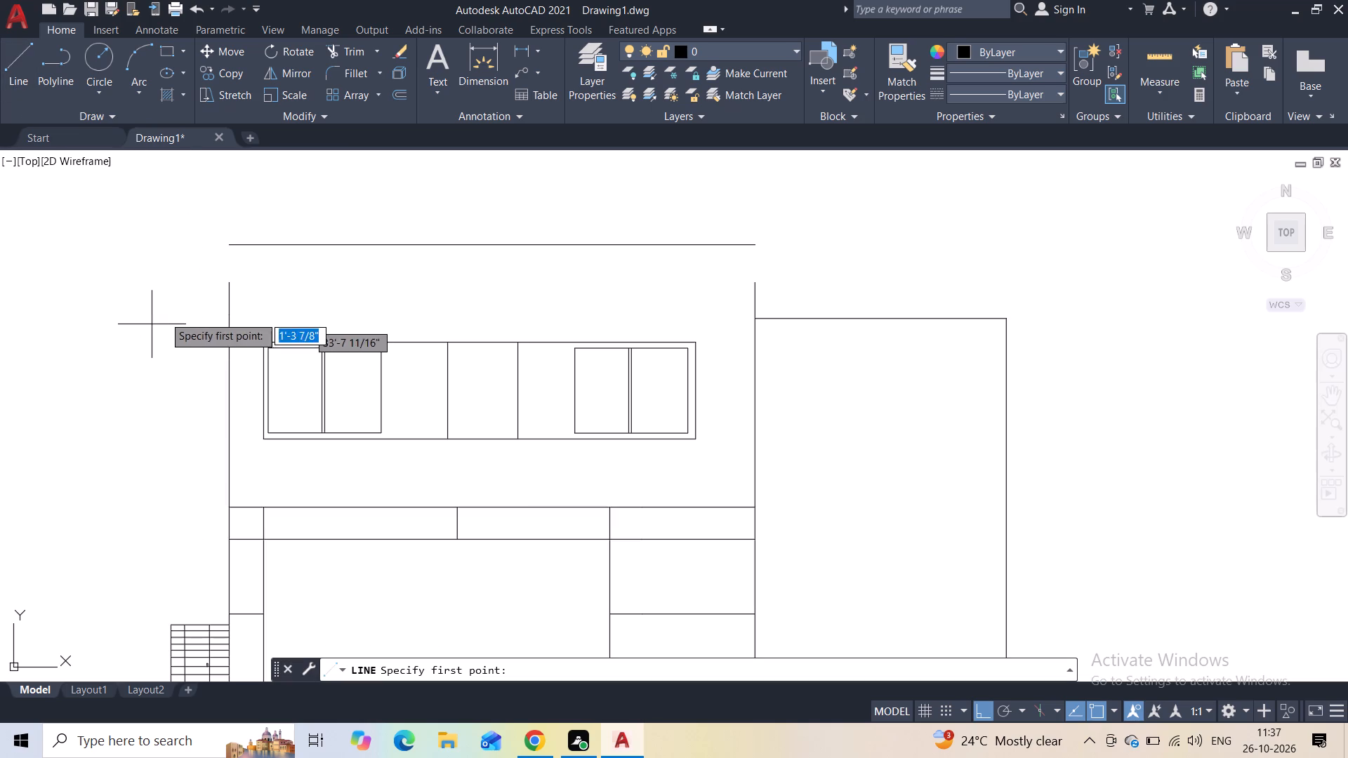
left_click(230, 286)
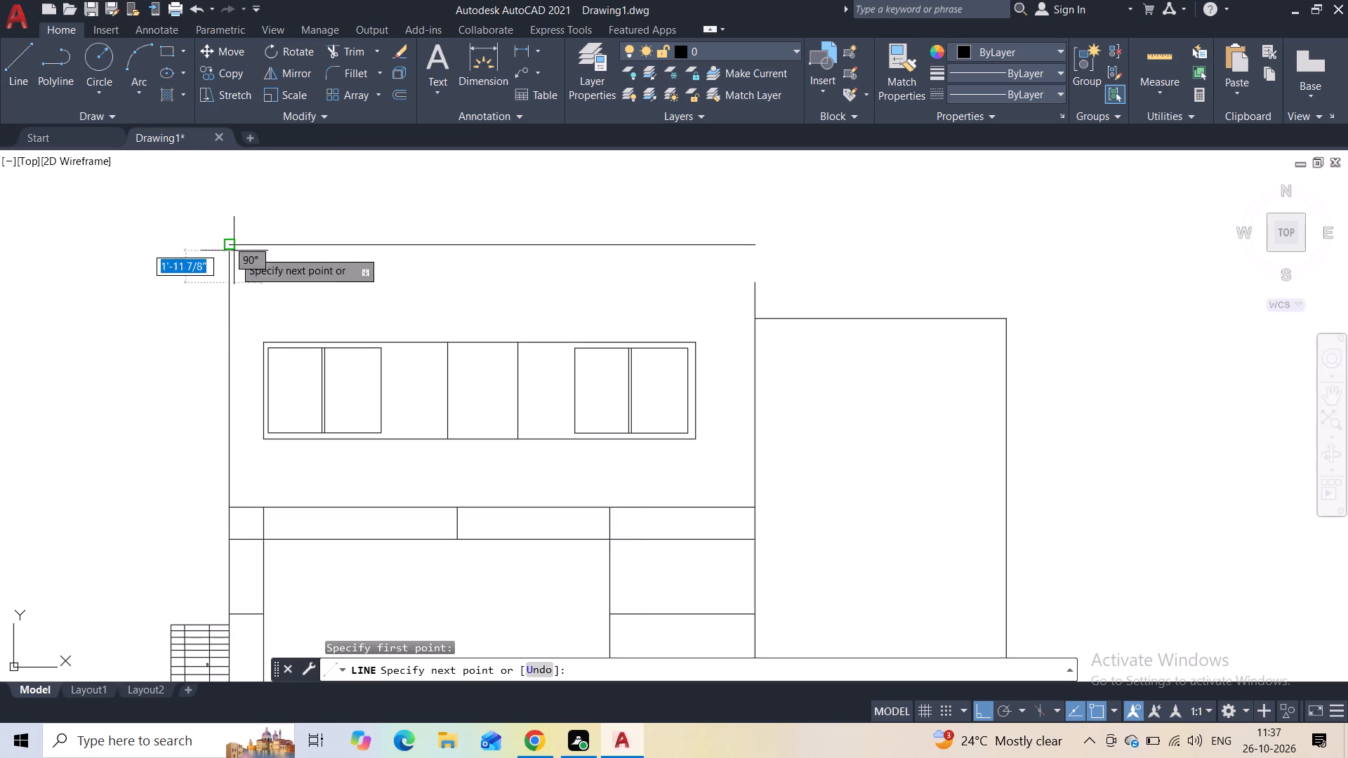
left_click(234, 244)
key("Escape")
Draw a vertical line joining the top of the far wall on the side block side to the raised roof line's end.
key("c")
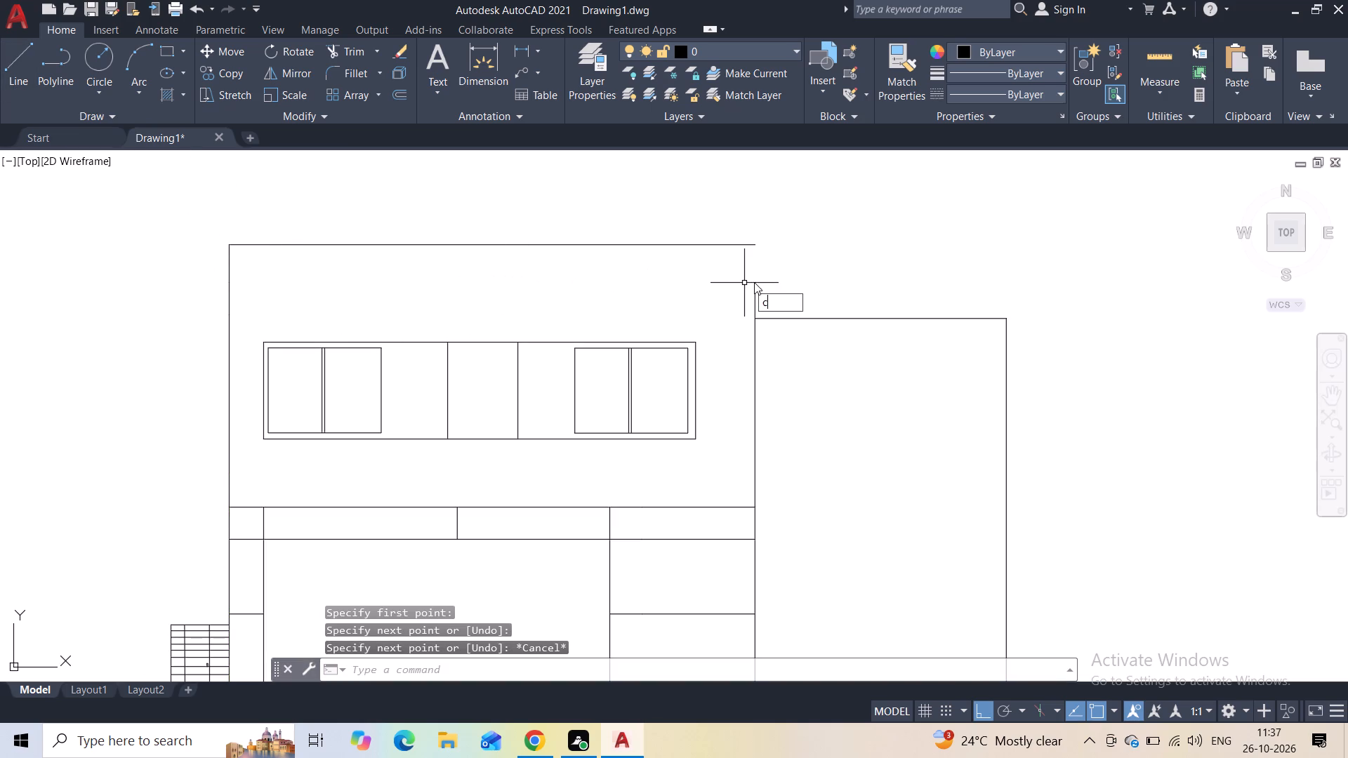
key("Escape")
key("space")
left_click(755, 282)
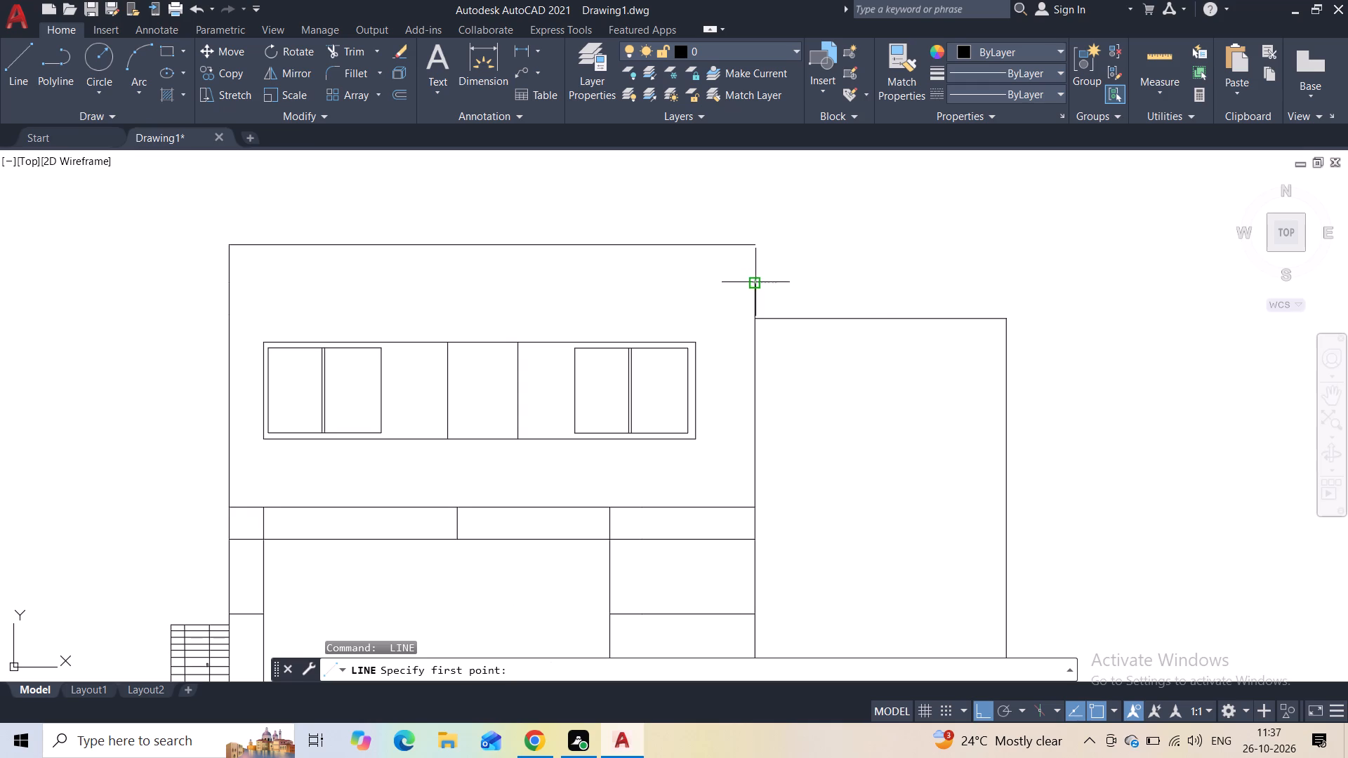
left_click(755, 252)
key("Escape")
Offset the raised roof line by 2" once upward and once downward.
scroll(798, 260, "down", 1)
middle_click_drag(798, 270, 389, 245)
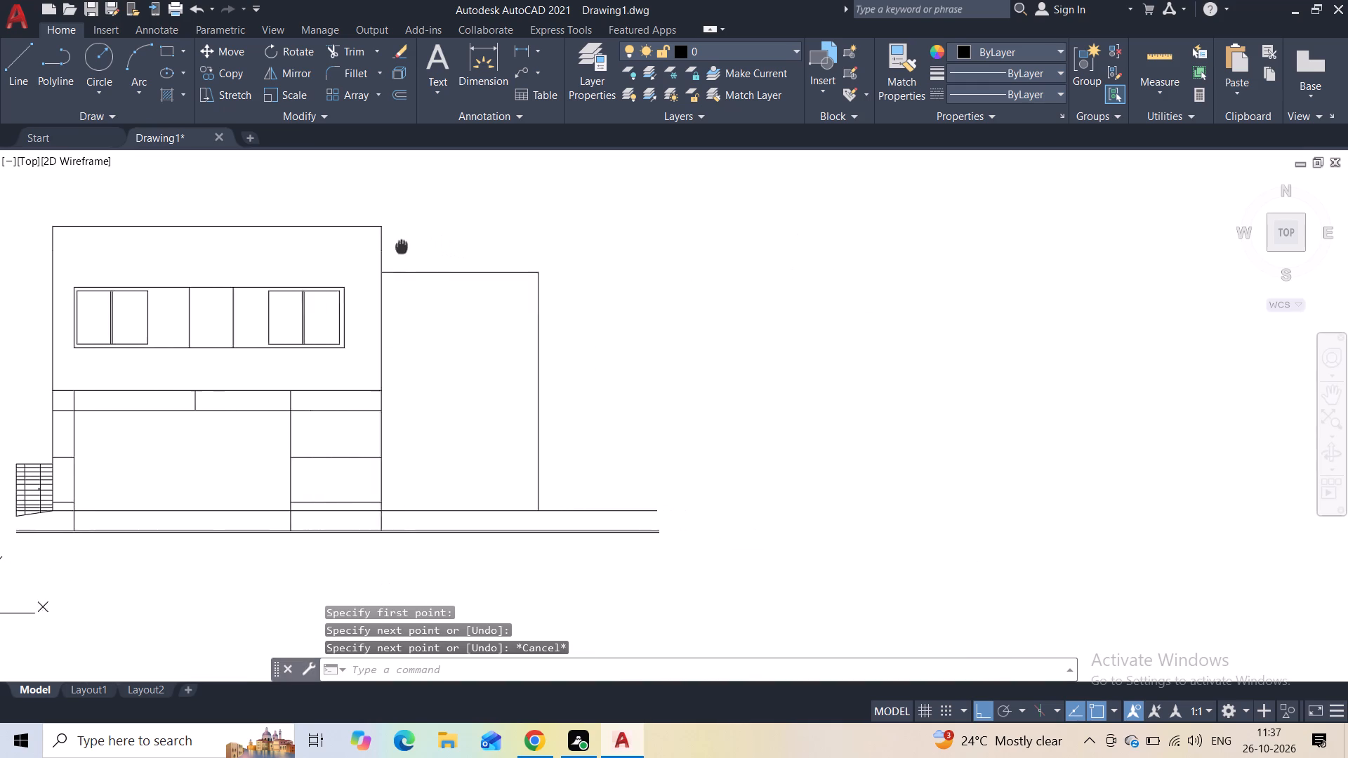
middle_click_drag(389, 245, 378, 248)
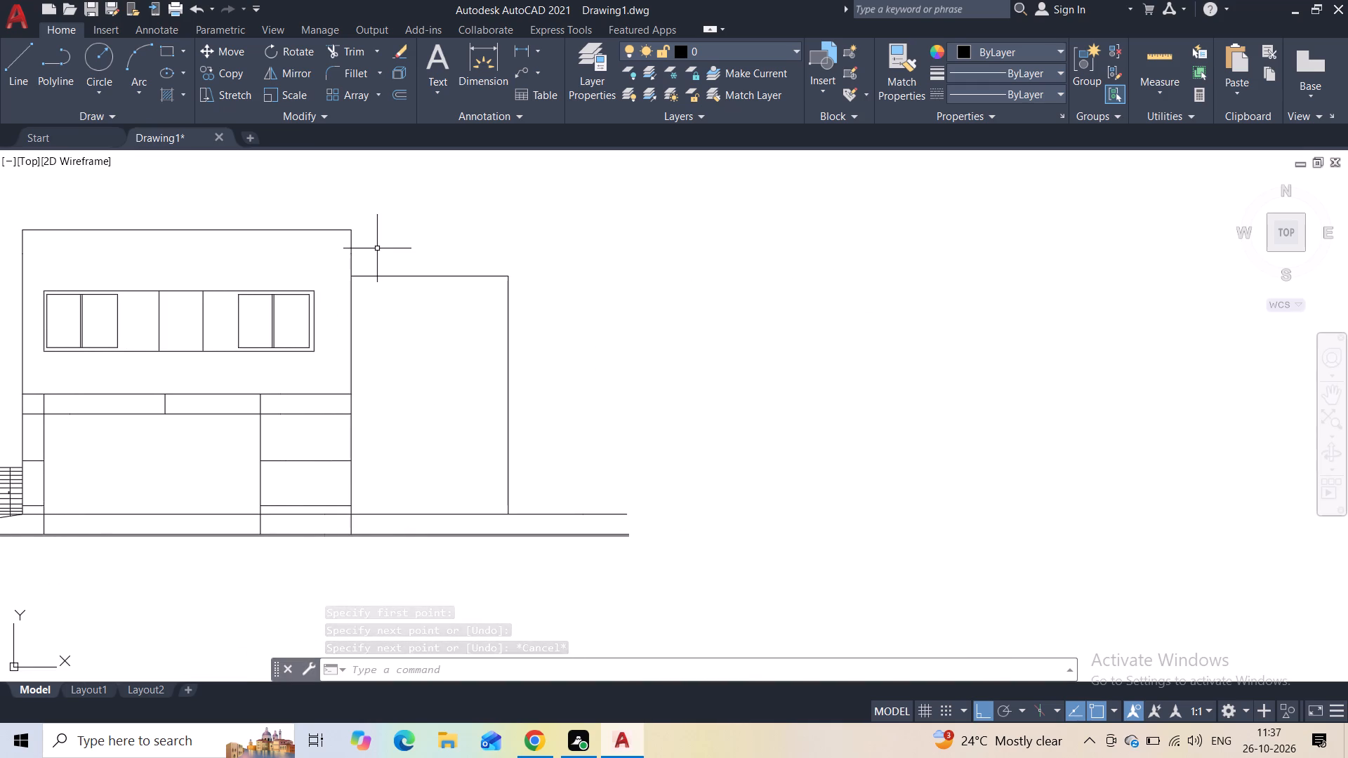
left_click(337, 230)
left_click(399, 92)
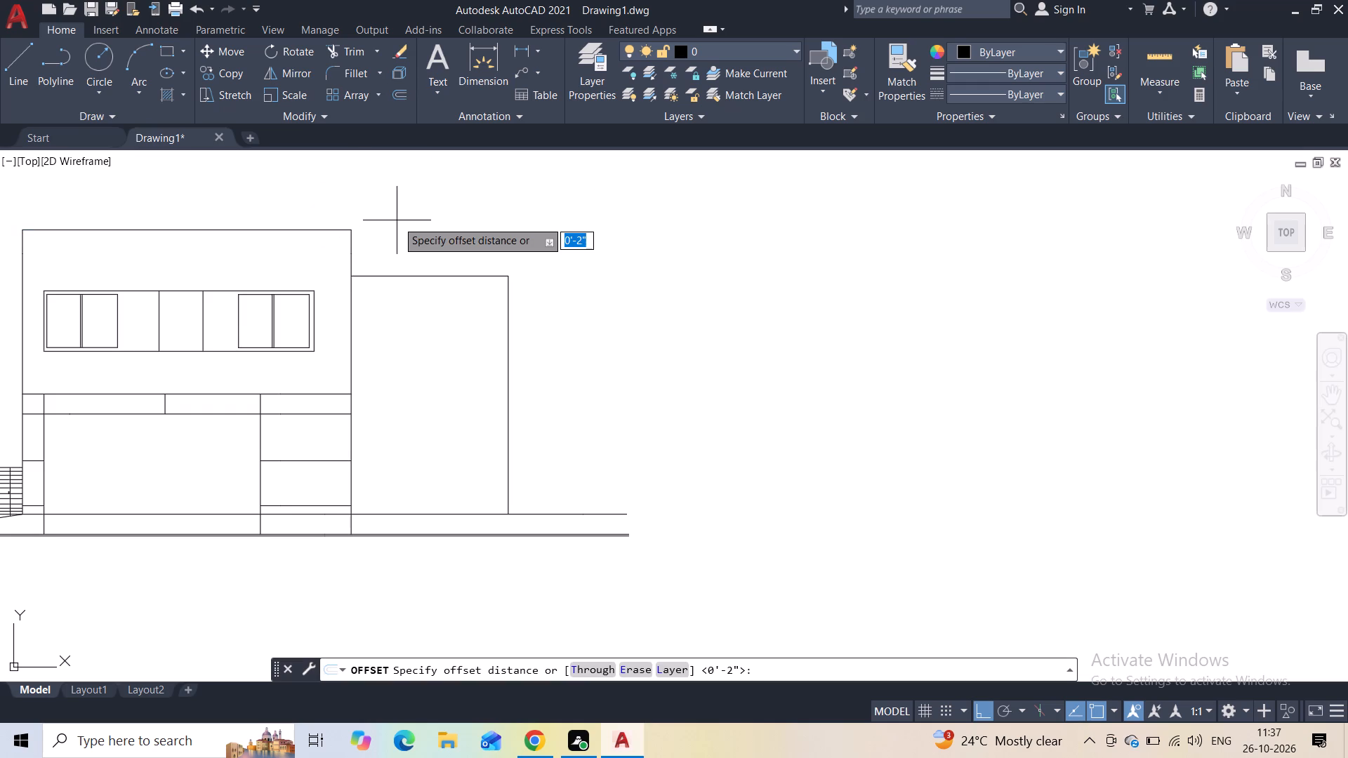
type("2\"")
key("Return")
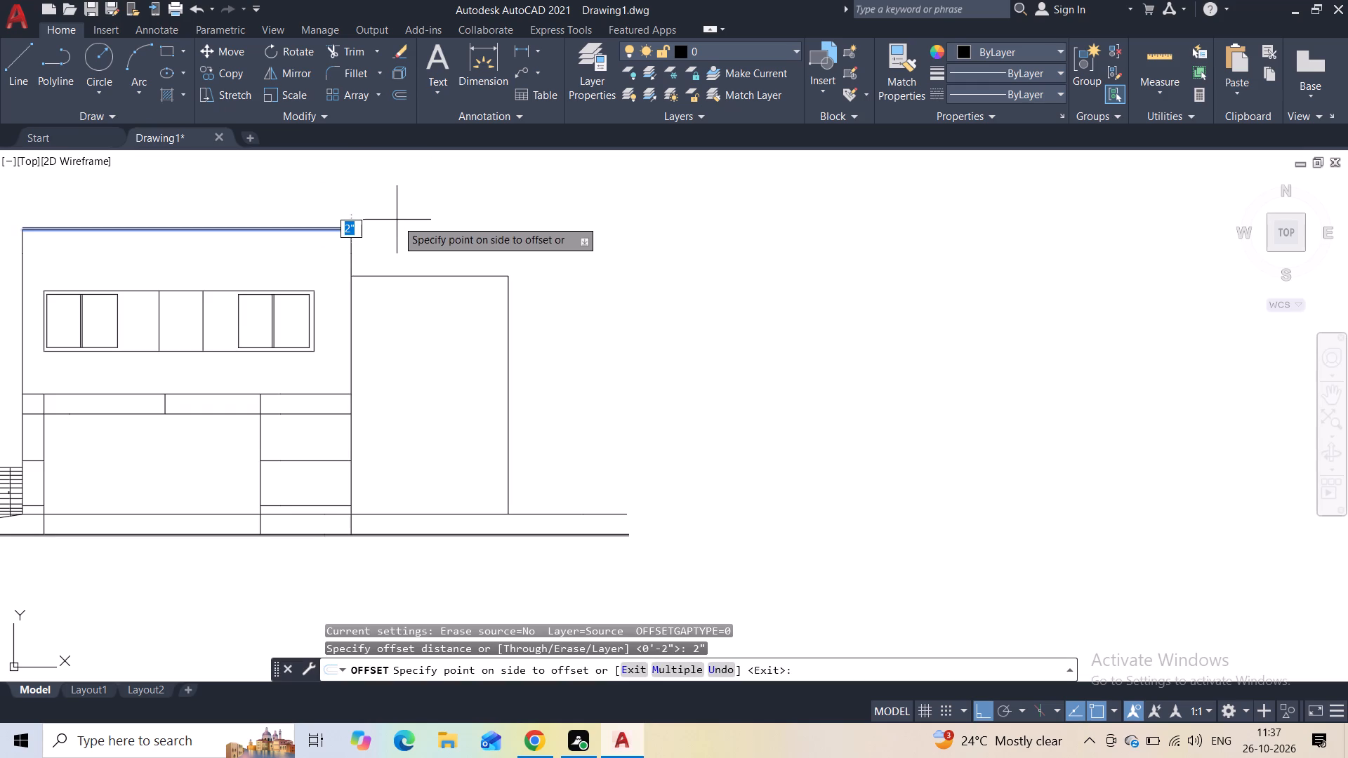
left_click(397, 219)
scroll(310, 237, "up", 2)
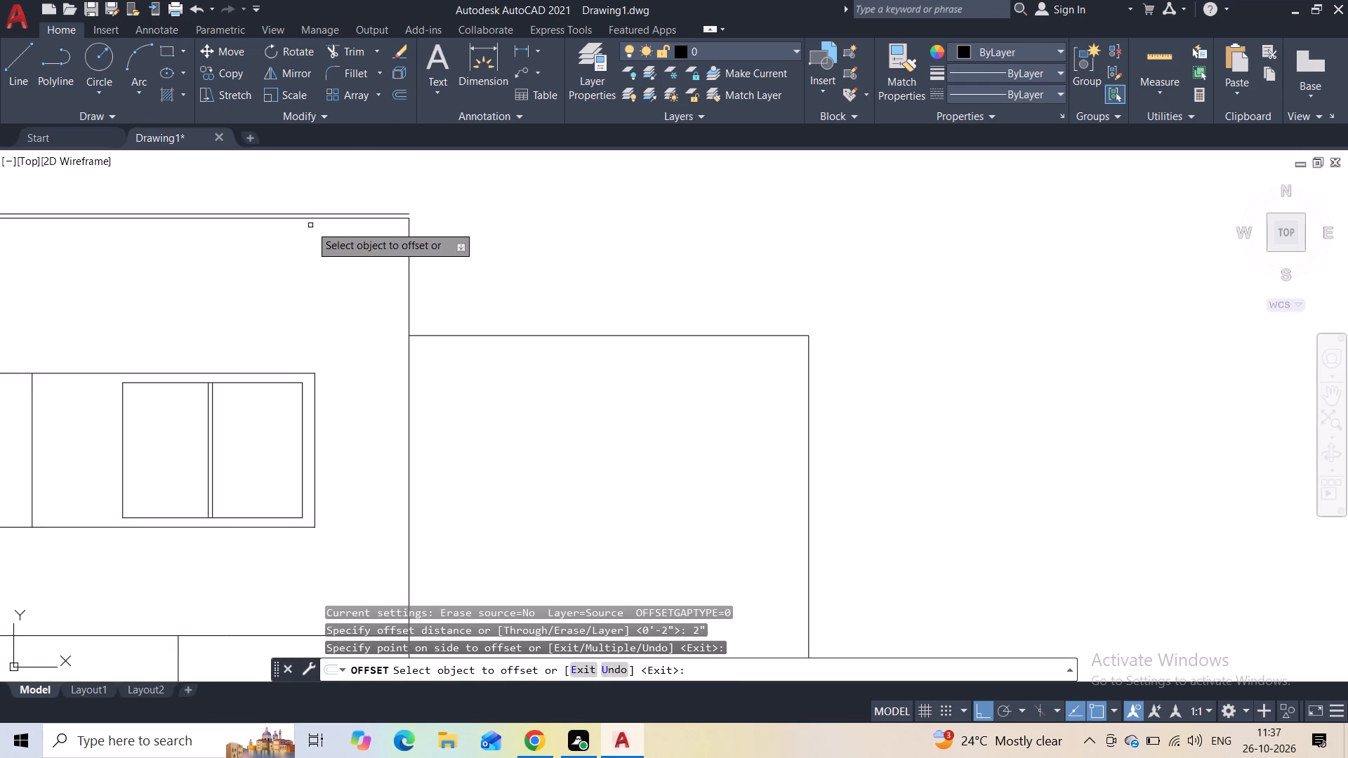
left_click(313, 218)
left_click(308, 234)
key("Escape")
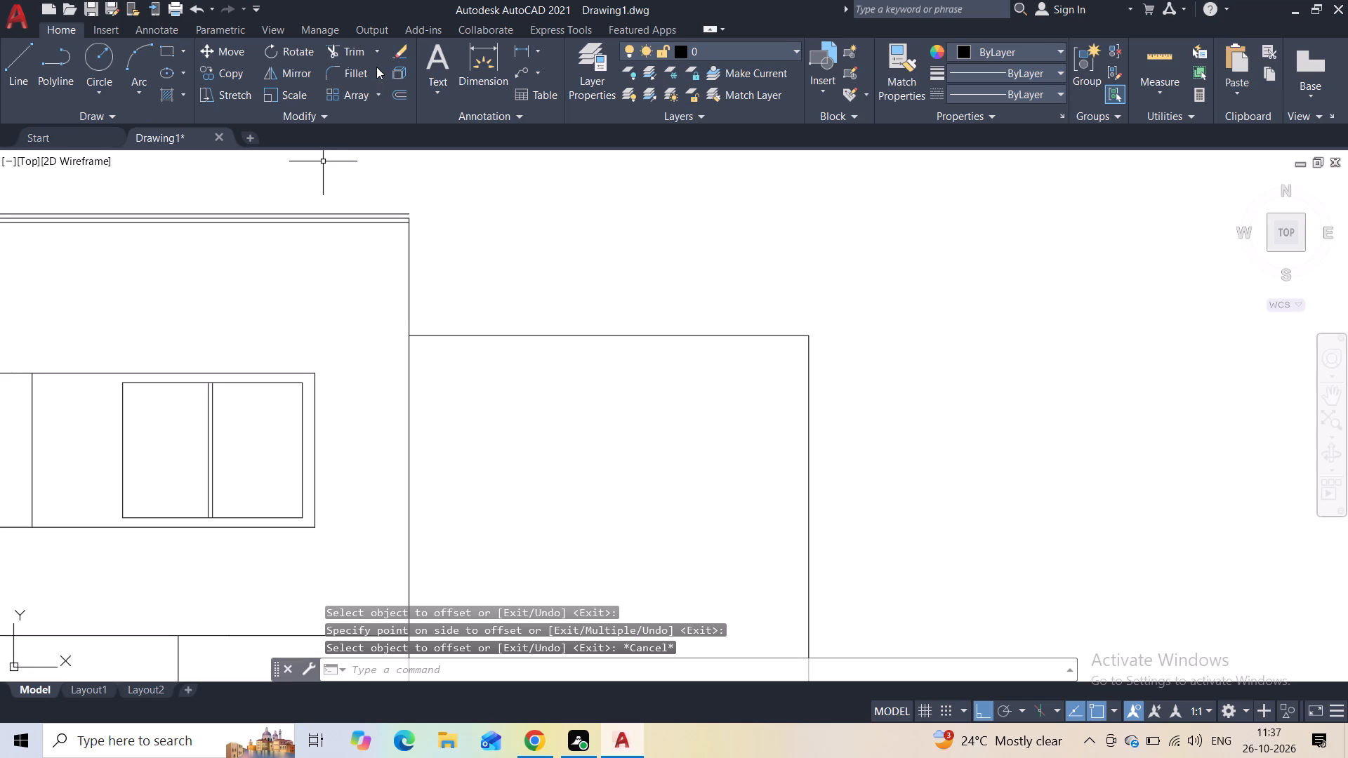
Erase the offset line above the roof line.
left_click(340, 213)
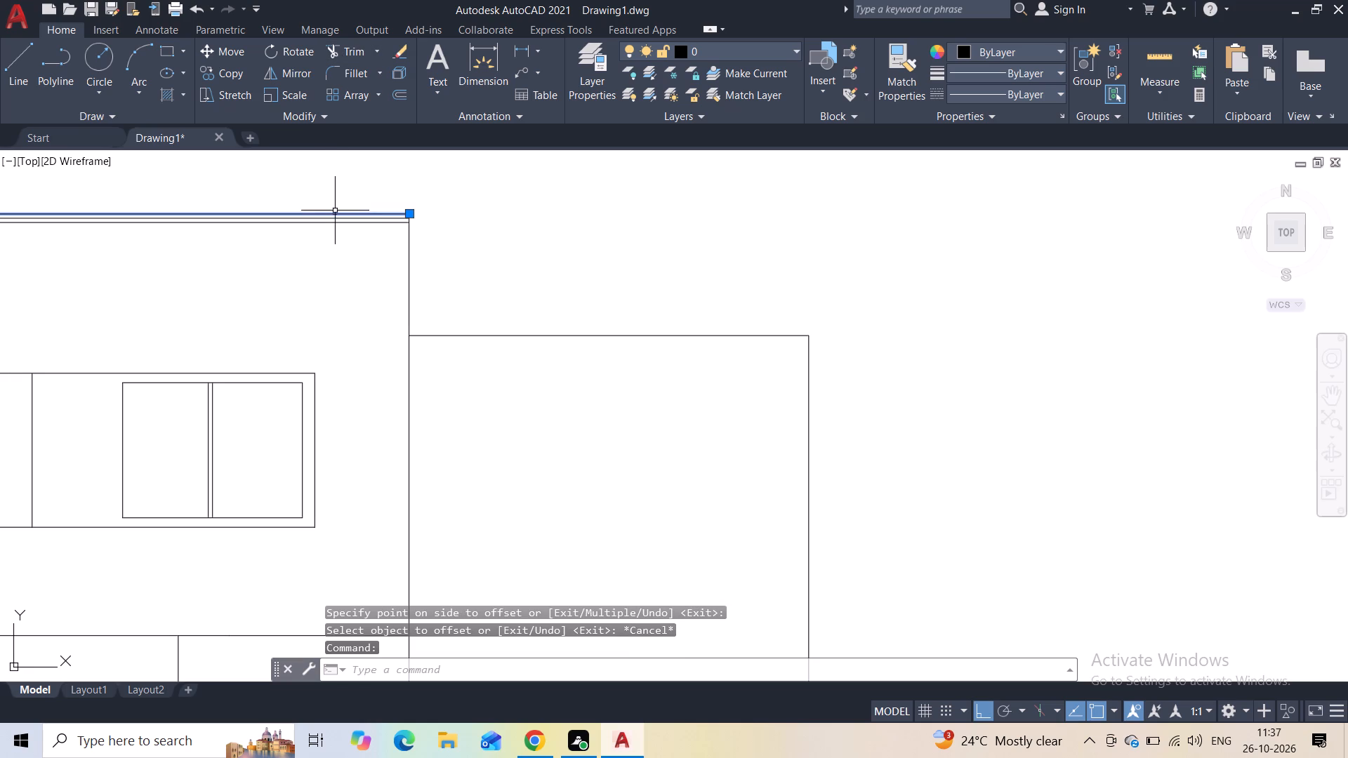
key("Delete")
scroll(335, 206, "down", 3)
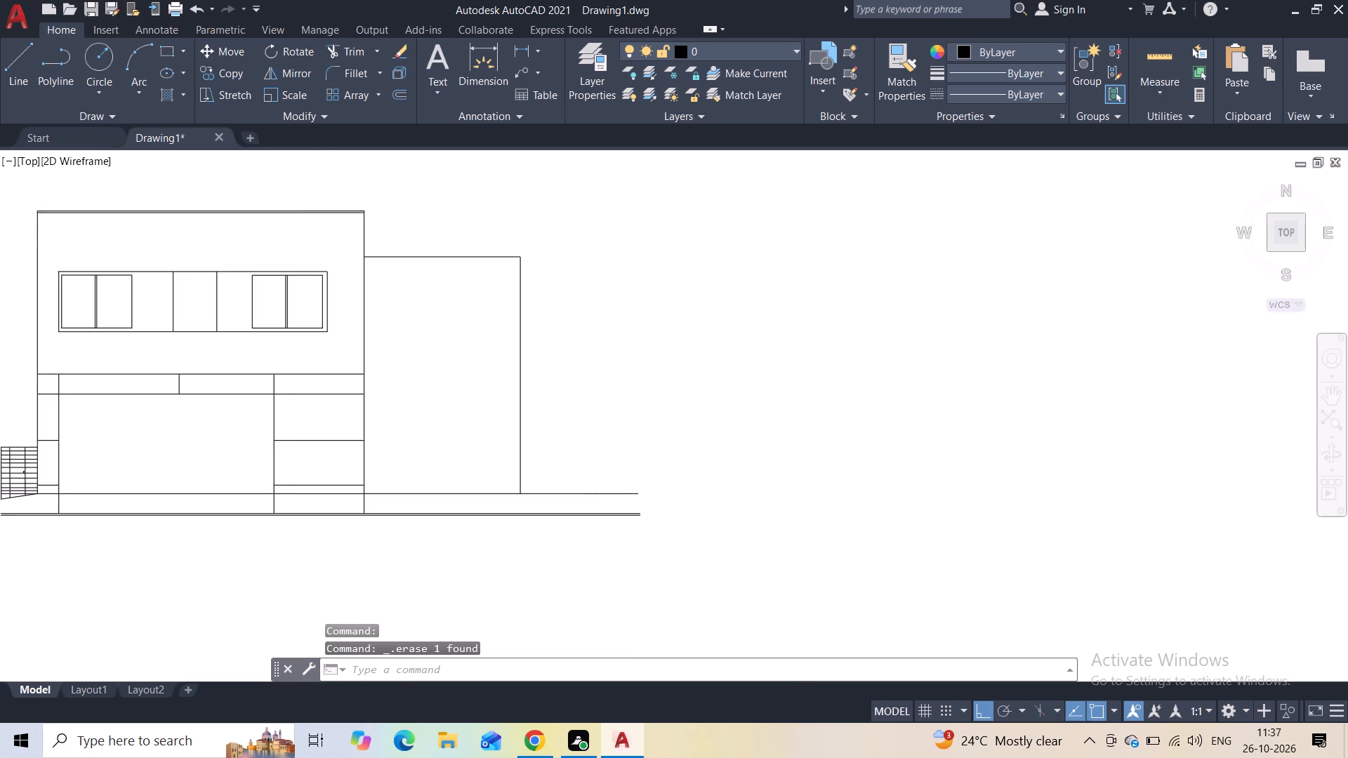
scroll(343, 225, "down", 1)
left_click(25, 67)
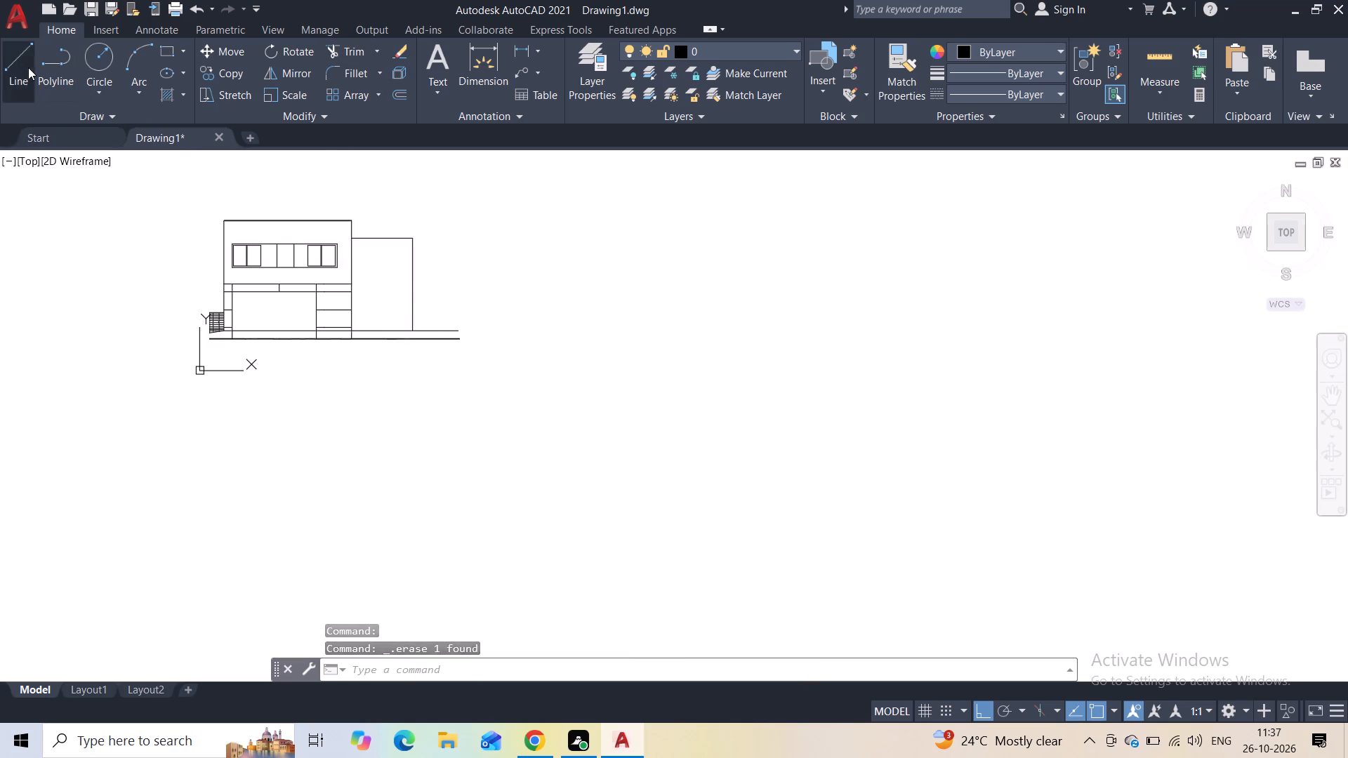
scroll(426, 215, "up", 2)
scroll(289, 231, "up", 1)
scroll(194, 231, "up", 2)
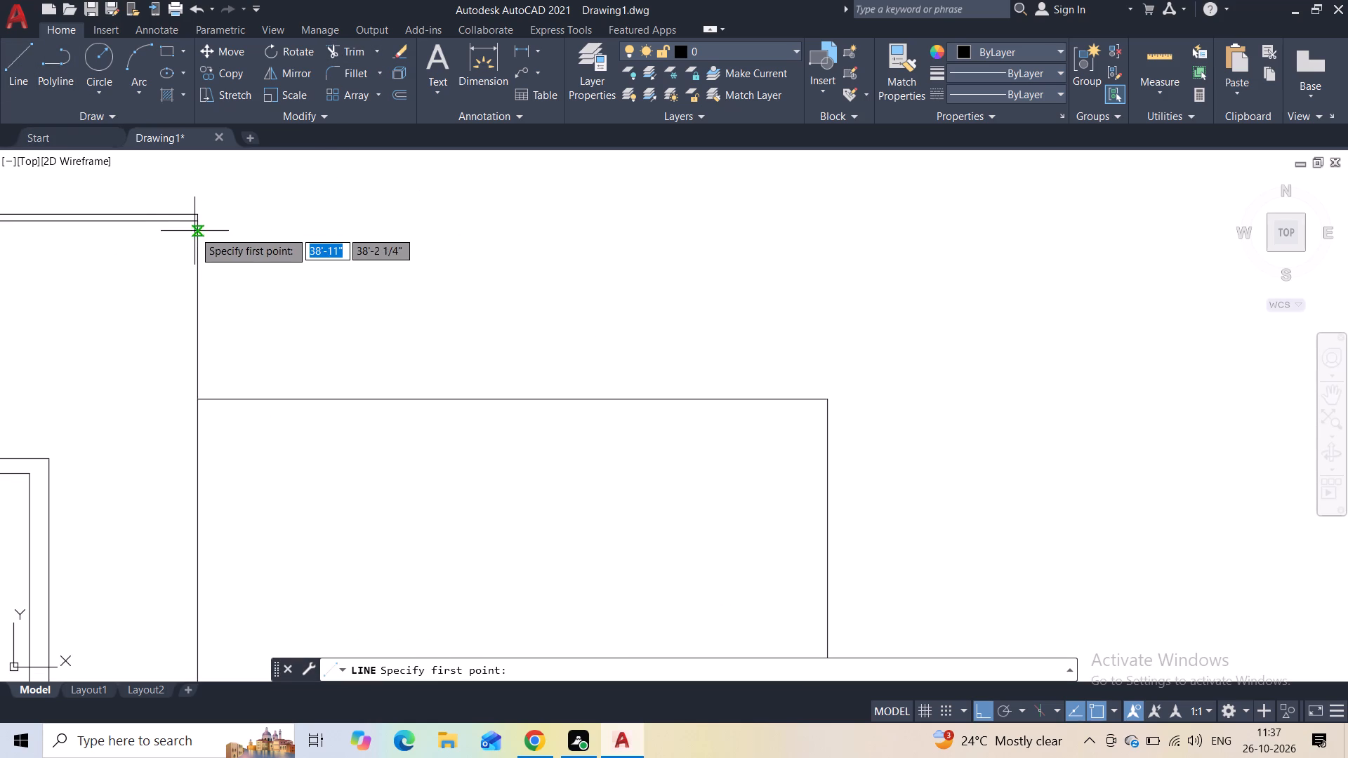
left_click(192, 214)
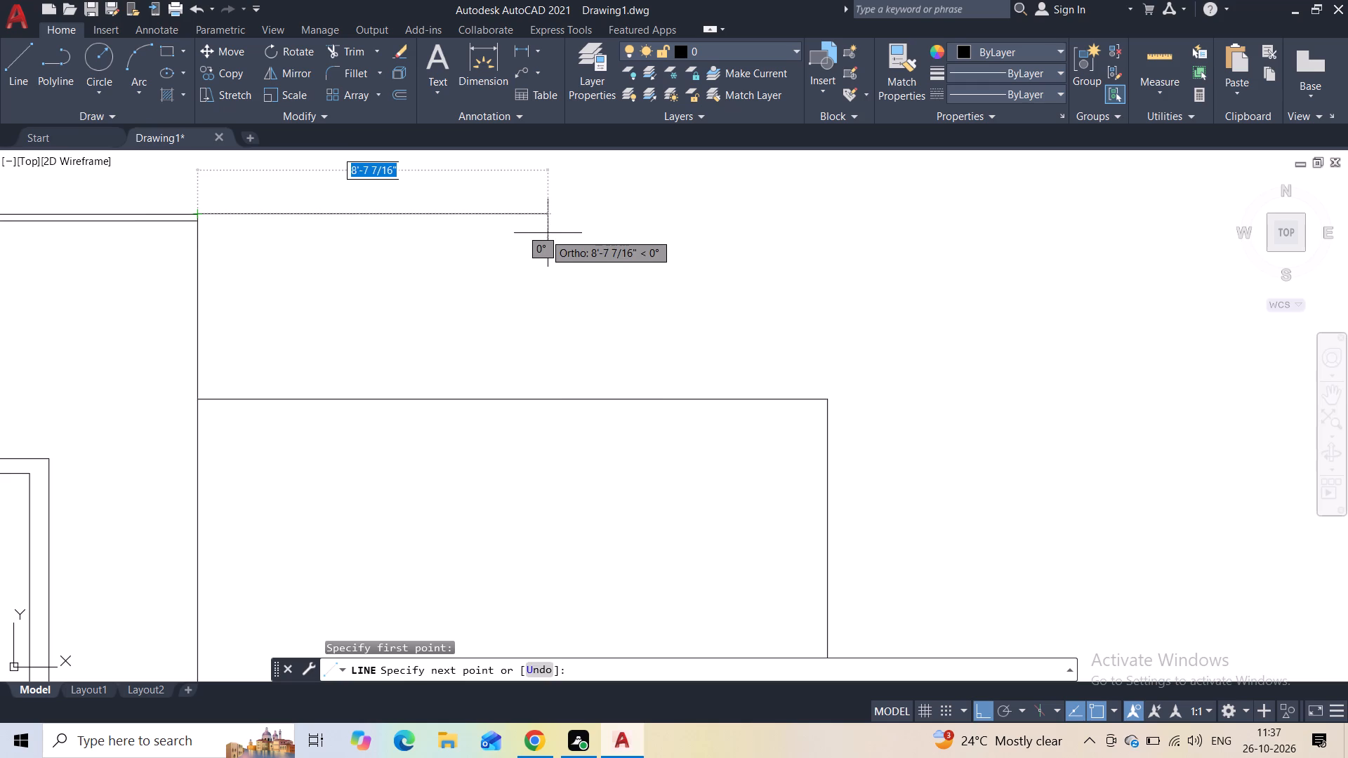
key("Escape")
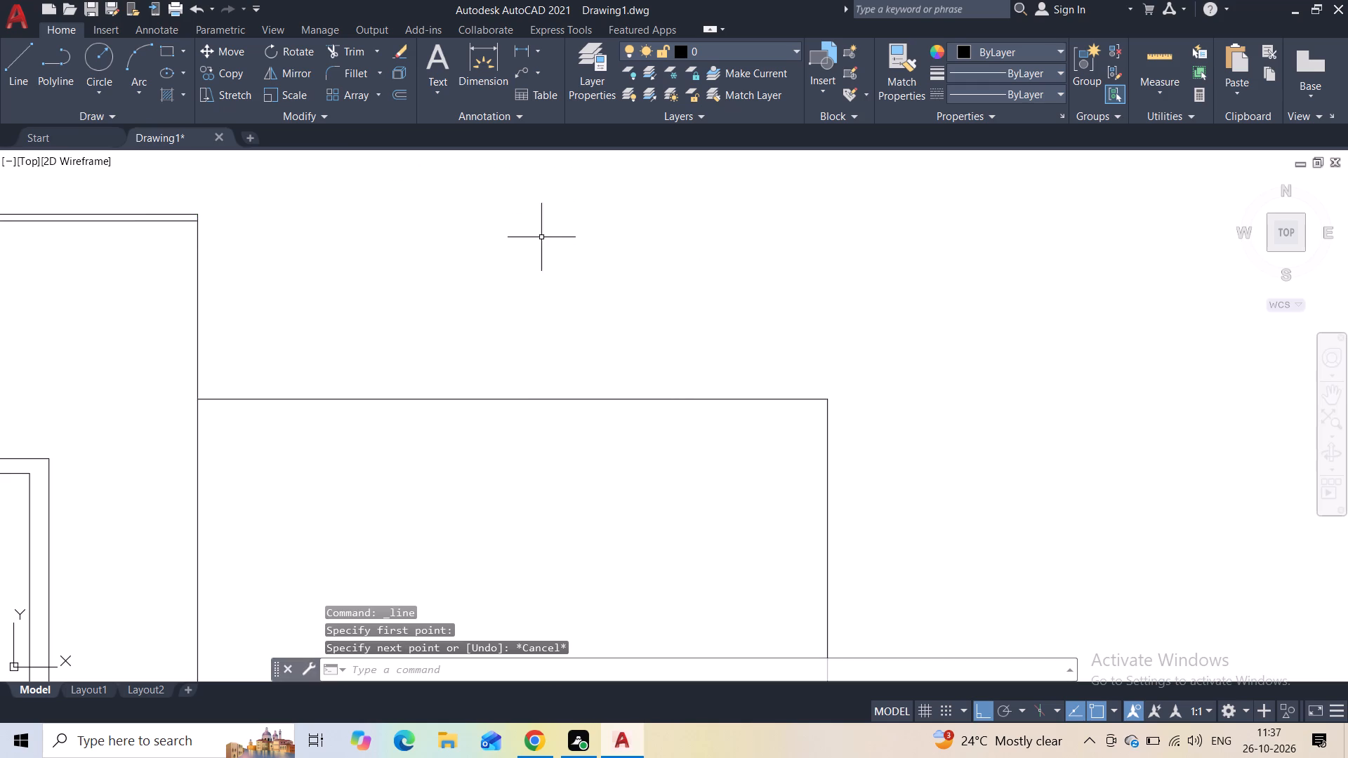
Draw a vertical line above the side block's outer edge, from the main roof level down to the block's top corner.
key("space")
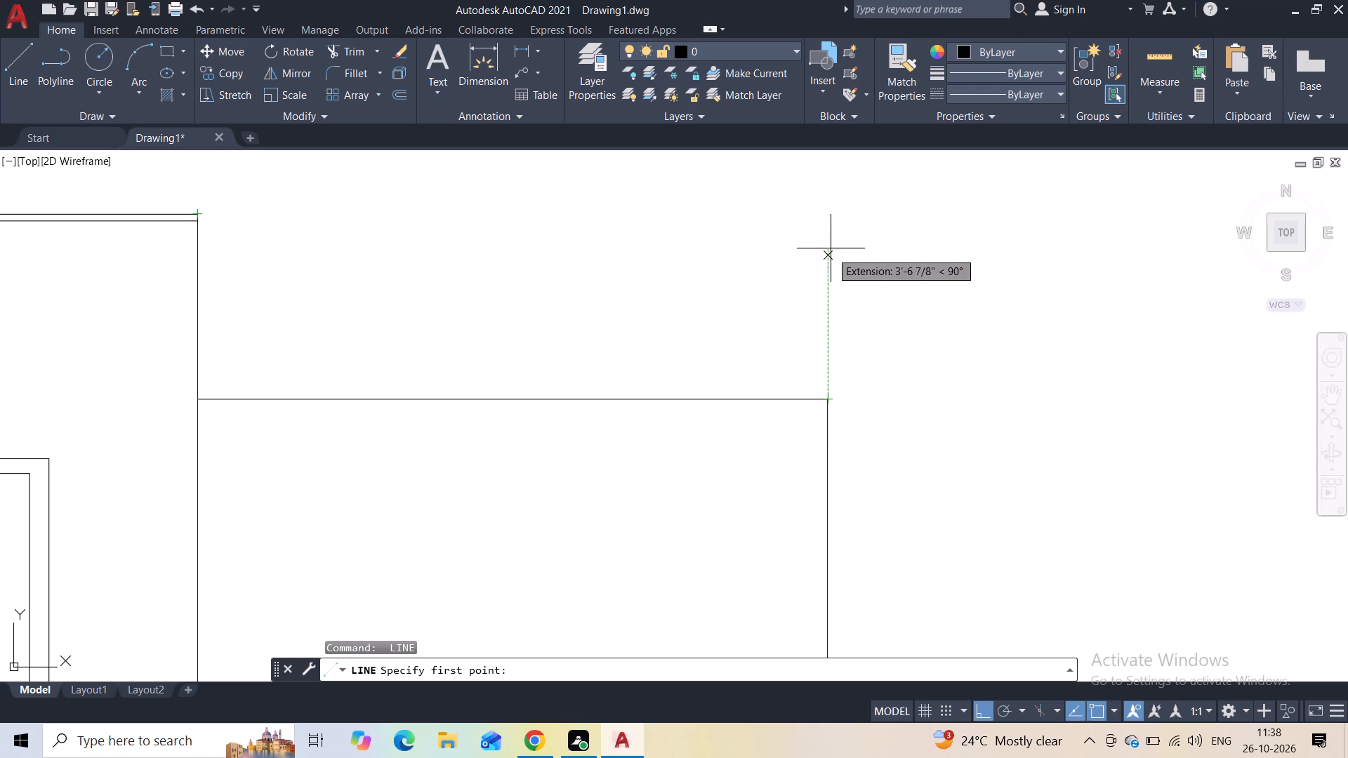
left_click(828, 213)
middle_click_drag(901, 211, 640, 151)
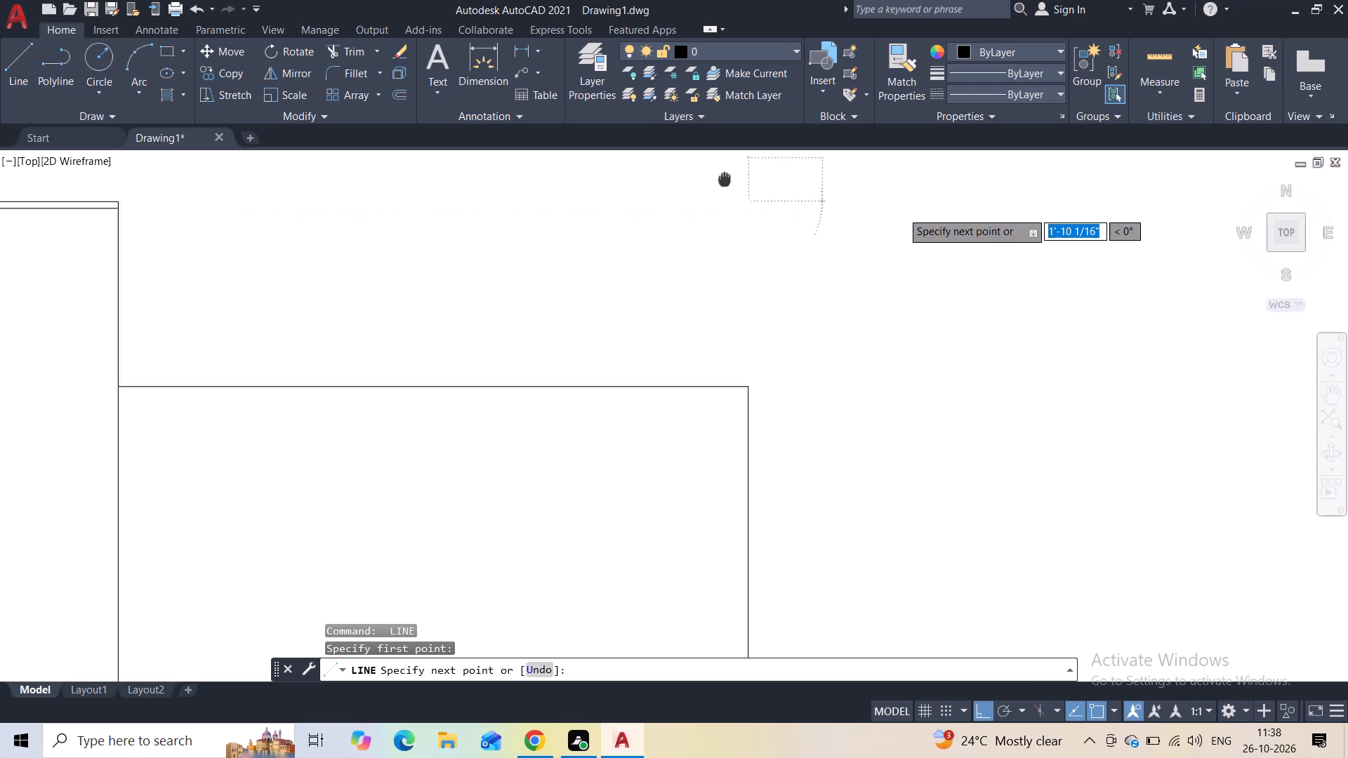
middle_click_drag(640, 151, 604, 140)
scroll(602, 166, "down", 1)
scroll(590, 235, "down", 1)
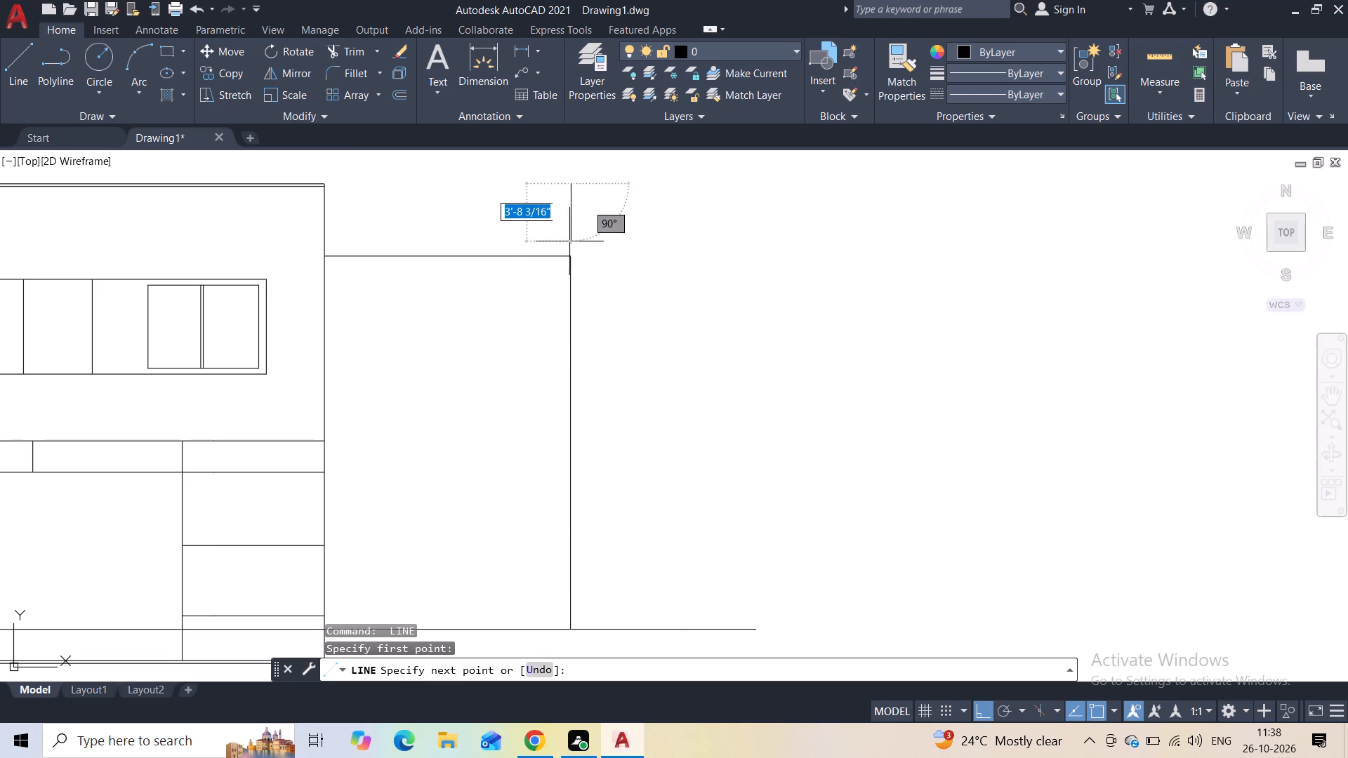
scroll(574, 239, "up", 2)
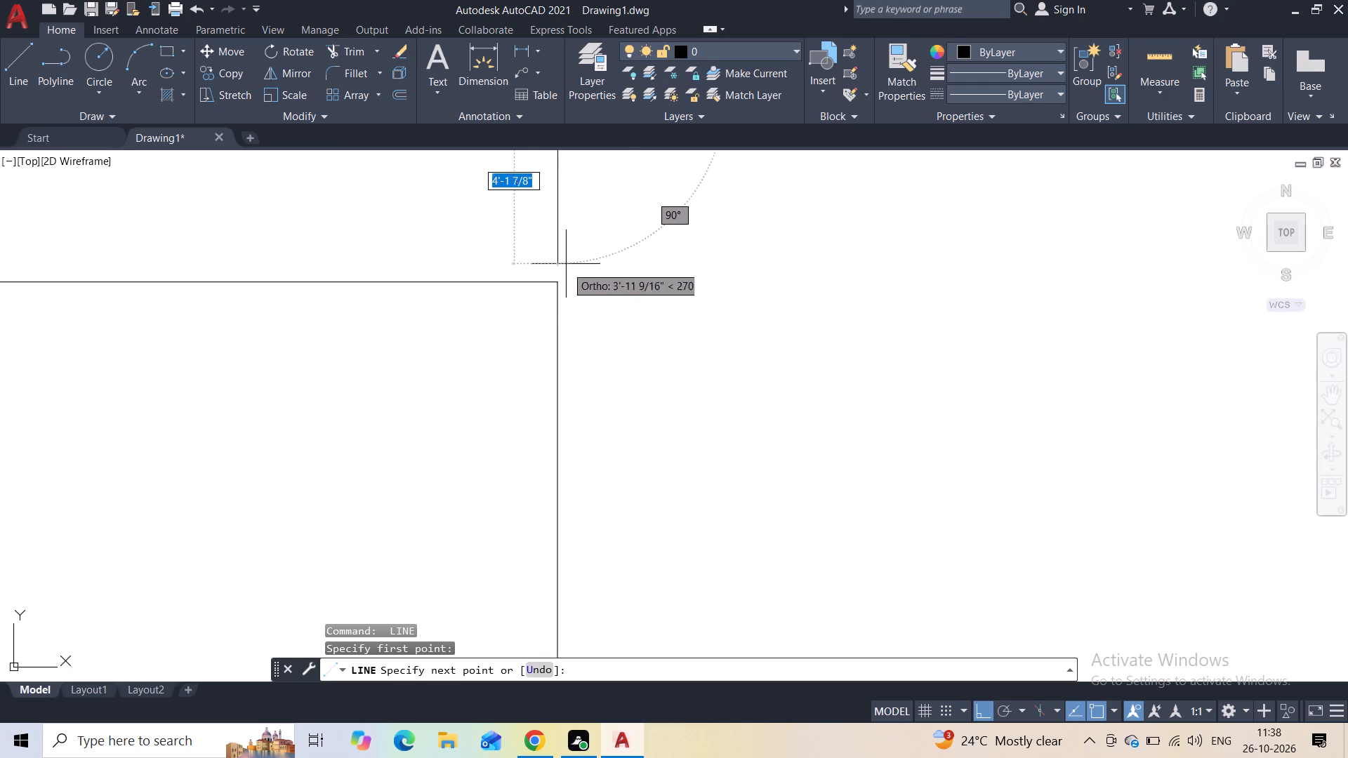
left_click(562, 282)
middle_click_drag(613, 237, 572, 351)
key("Escape")
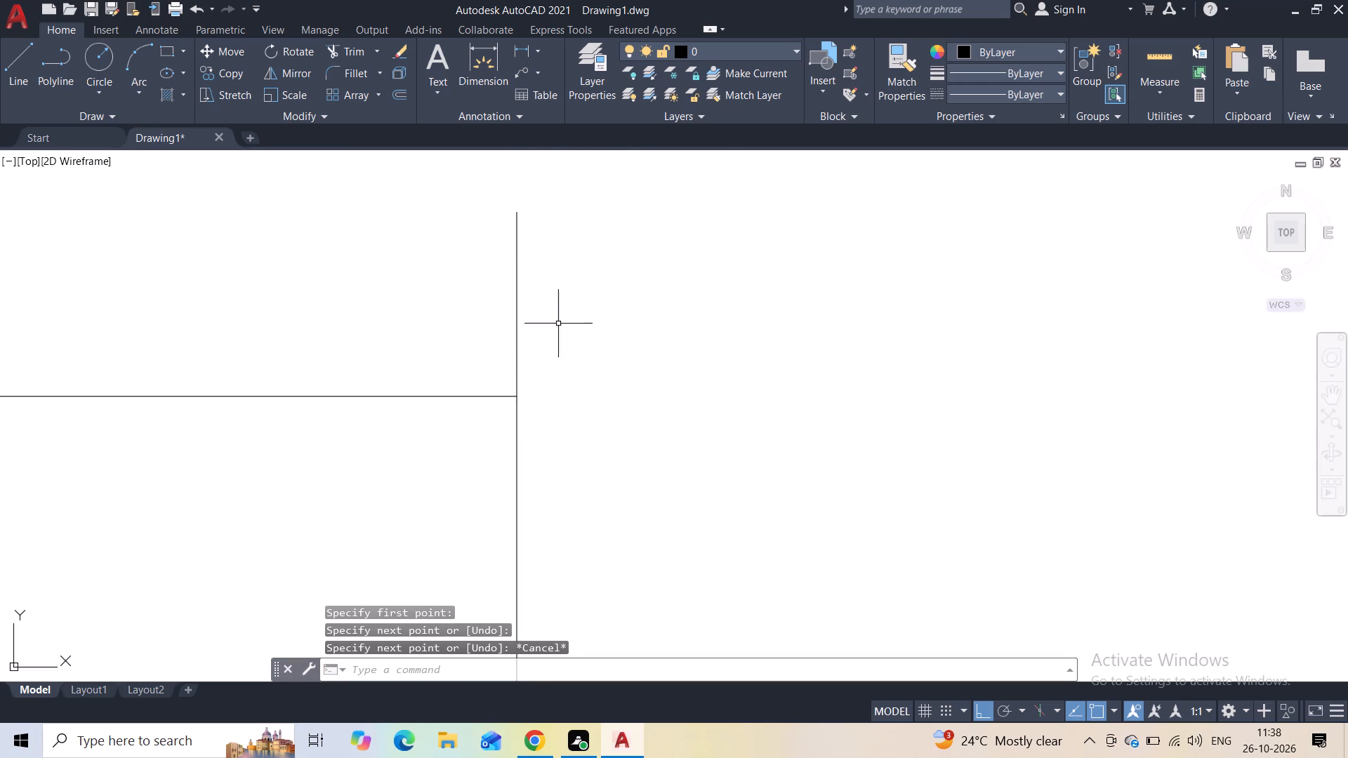
Outline a taller outer block with a top line at main roof level, a vertical edge down to plinth level, and a base joining the plinth line.
key("space")
left_click(522, 213)
middle_click_drag(828, 217, 828, 220)
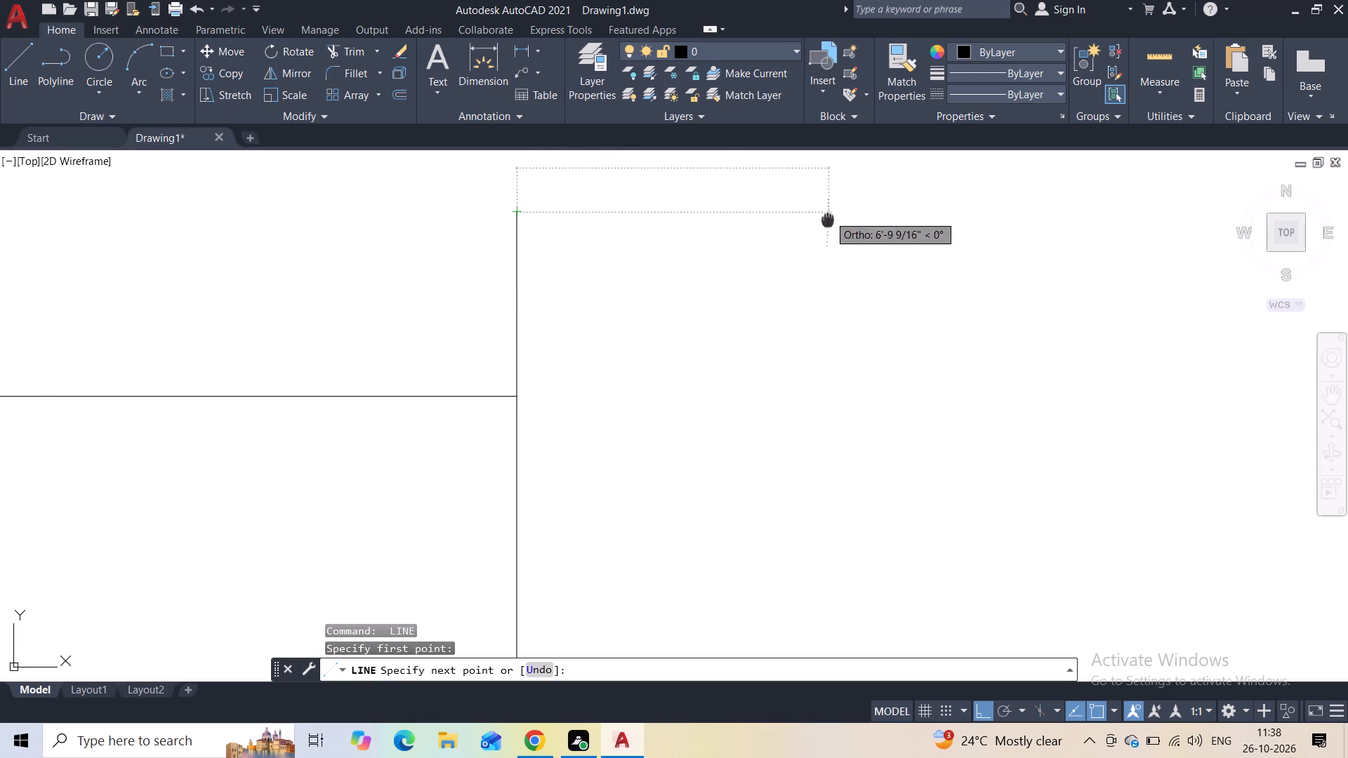
middle_click_drag(828, 220, 824, 227)
scroll(826, 224, "down", 4)
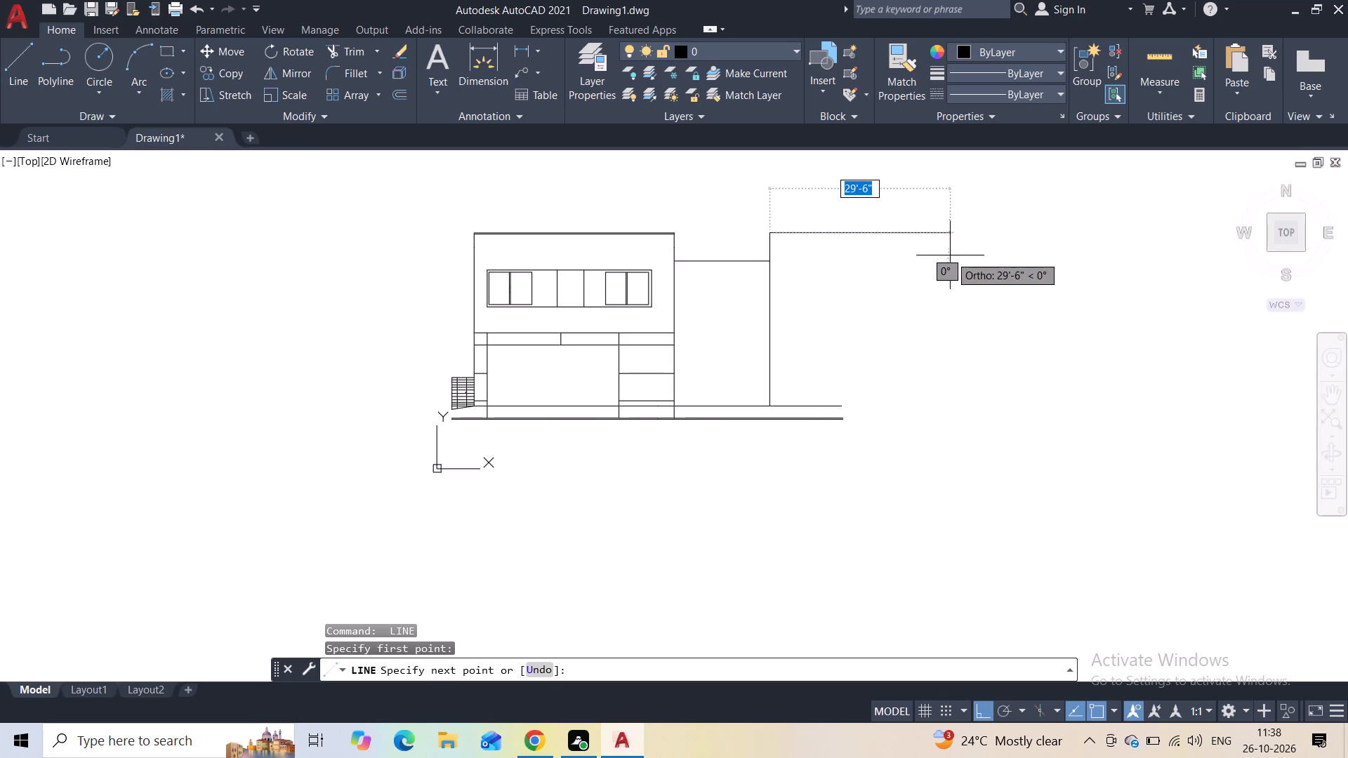
left_click(913, 262)
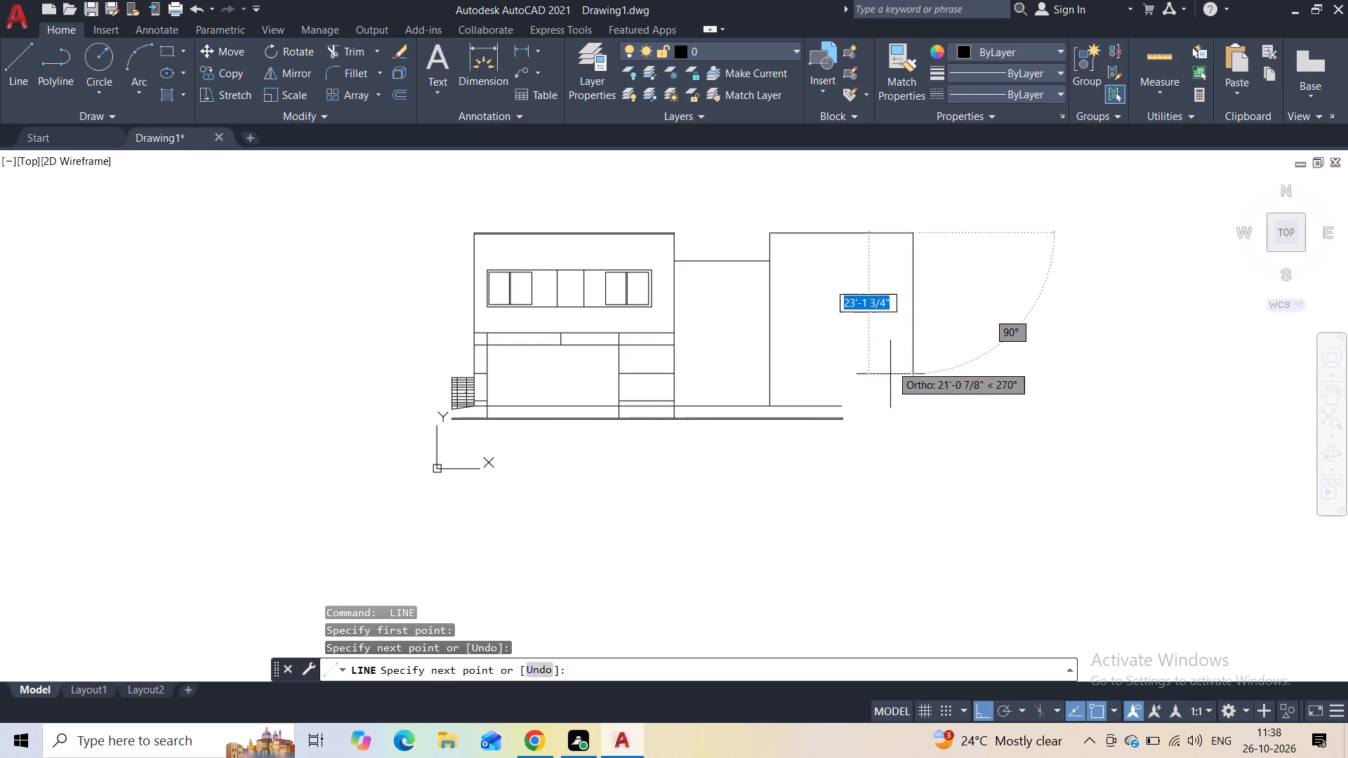
scroll(888, 383, "up", 1)
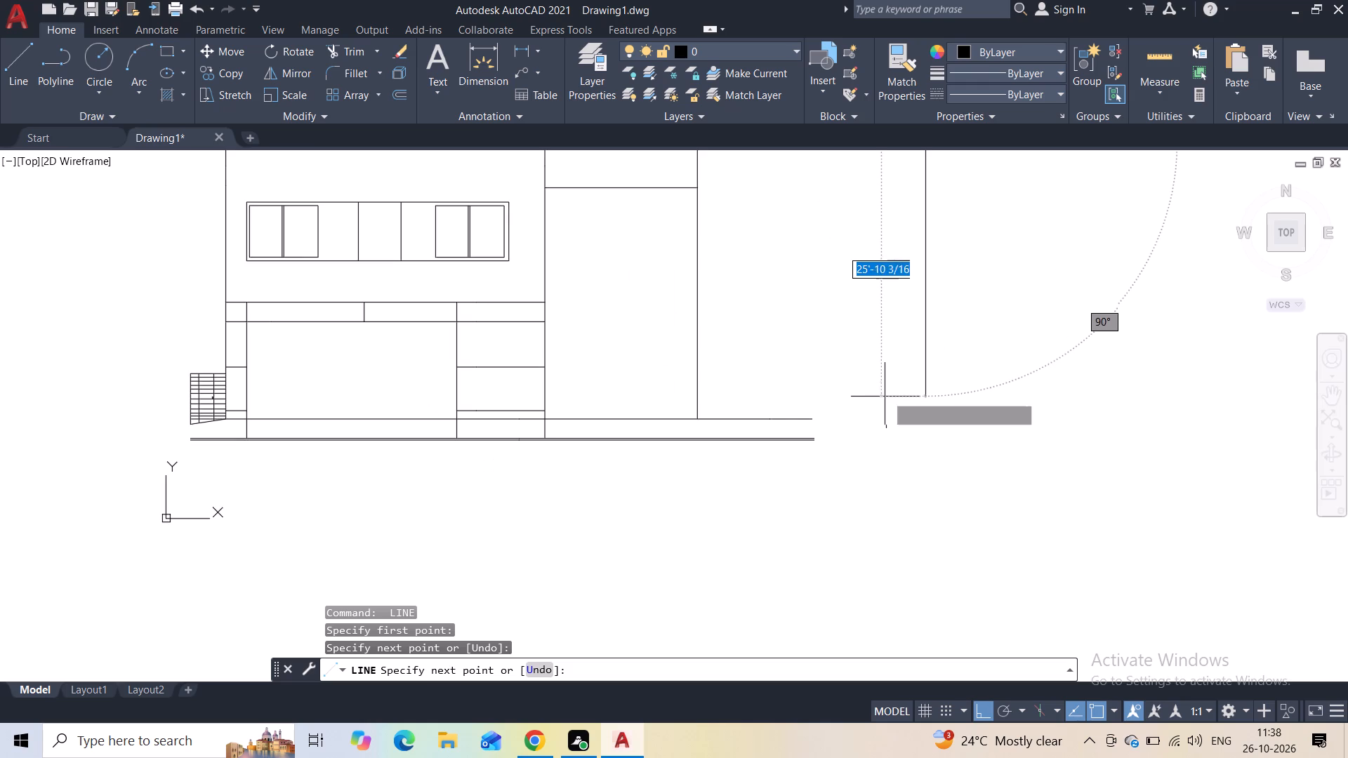
left_click(929, 420)
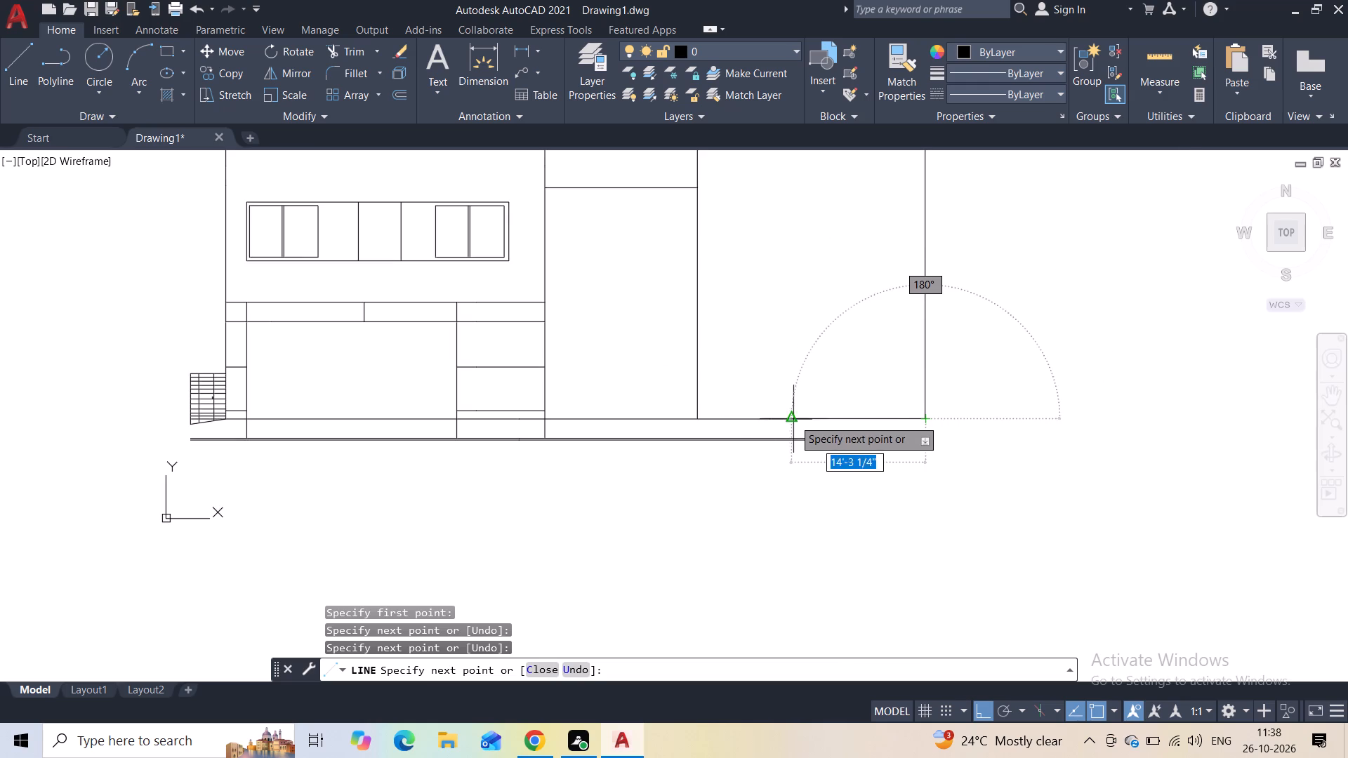
left_click(816, 415)
key("Escape")
Extend the upper ground line horizontally outward by about 26'-4", past the outer block.
middle_click_drag(815, 306, 758, 328)
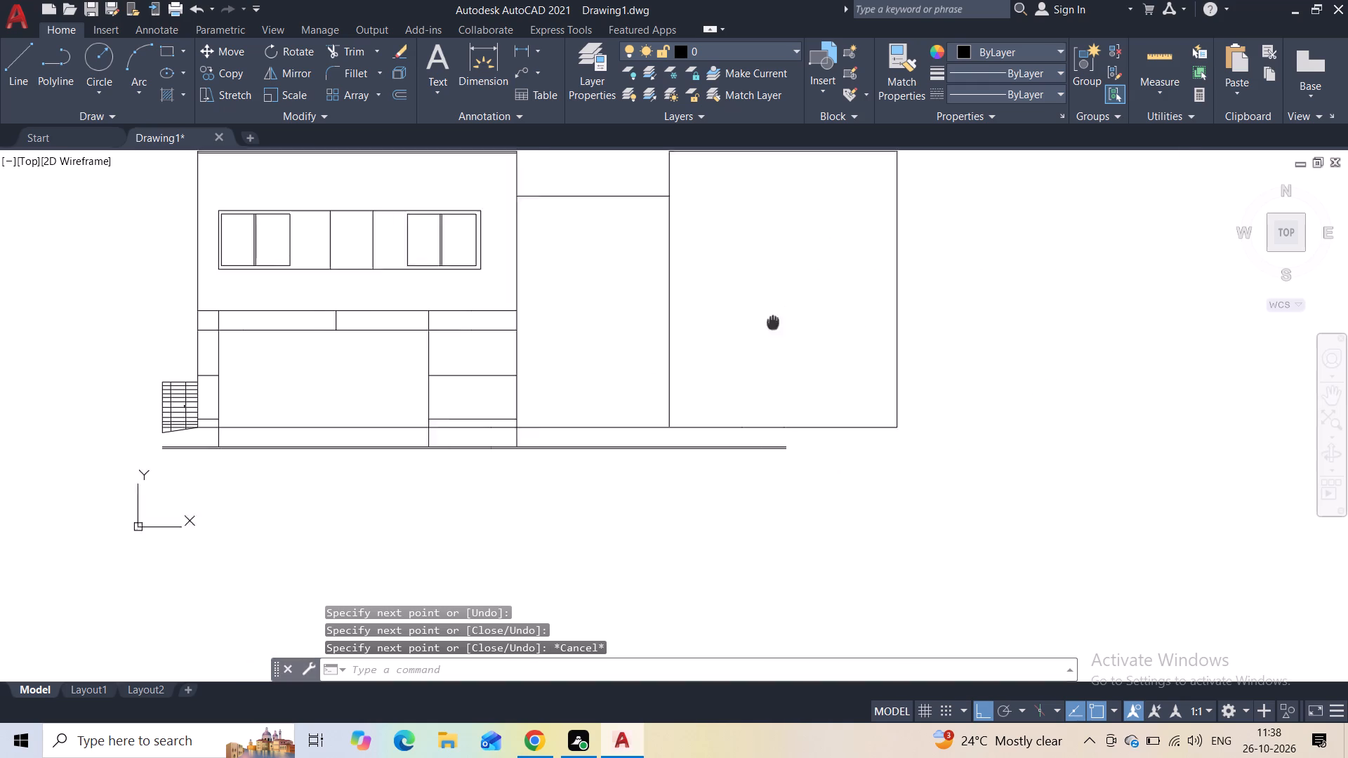
middle_click_drag(758, 328, 701, 365)
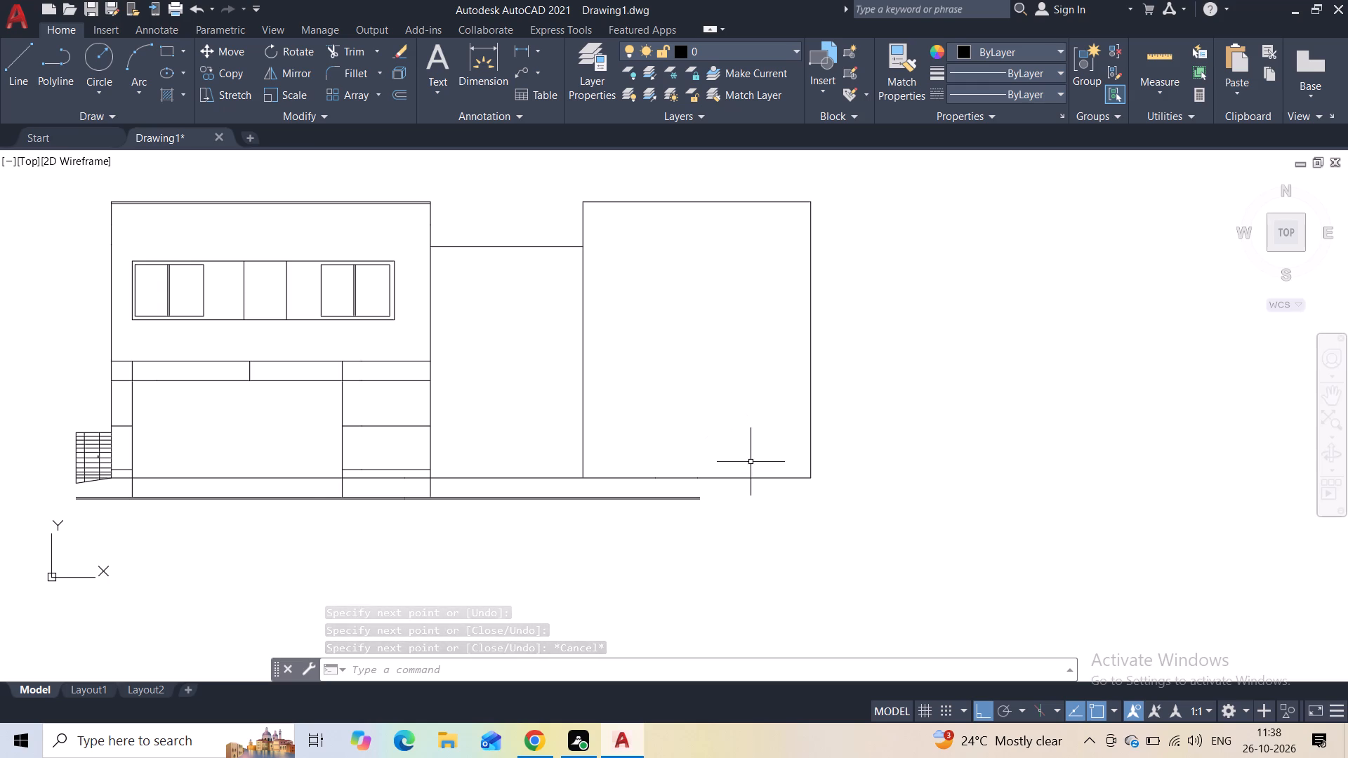
scroll(751, 462, "down", 1)
middle_click_drag(720, 468, 571, 404)
scroll(571, 404, "up", 1)
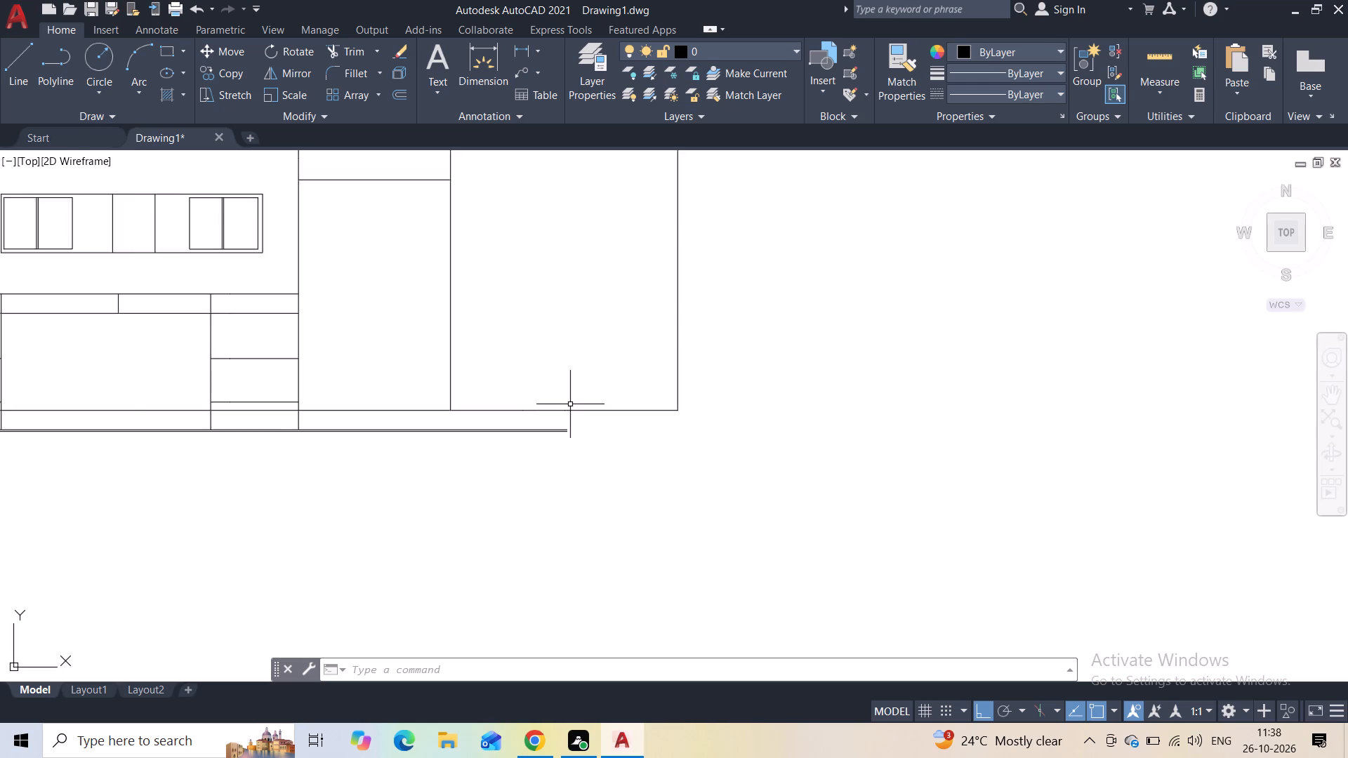
scroll(570, 404, "up", 1)
key("space")
scroll(562, 437, "up", 2)
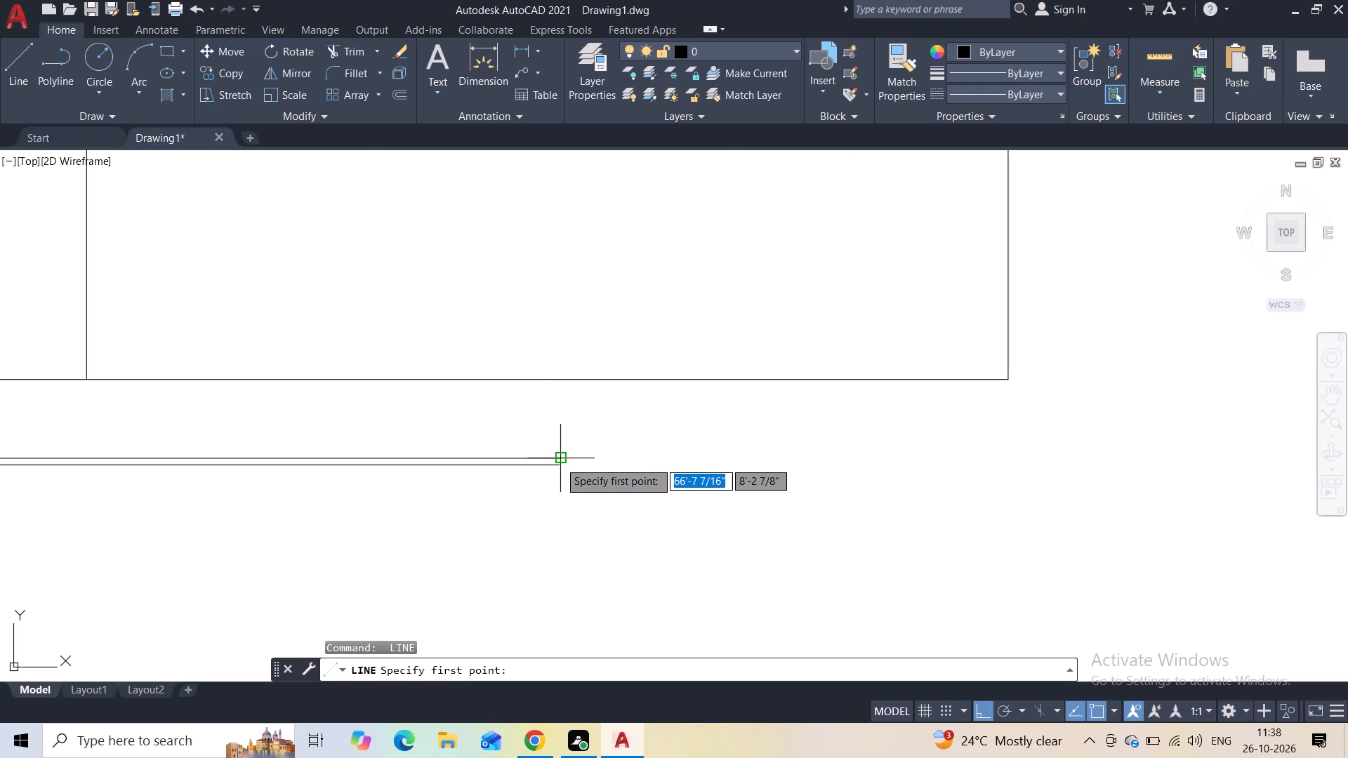
left_click(559, 461)
scroll(760, 463, "down", 2)
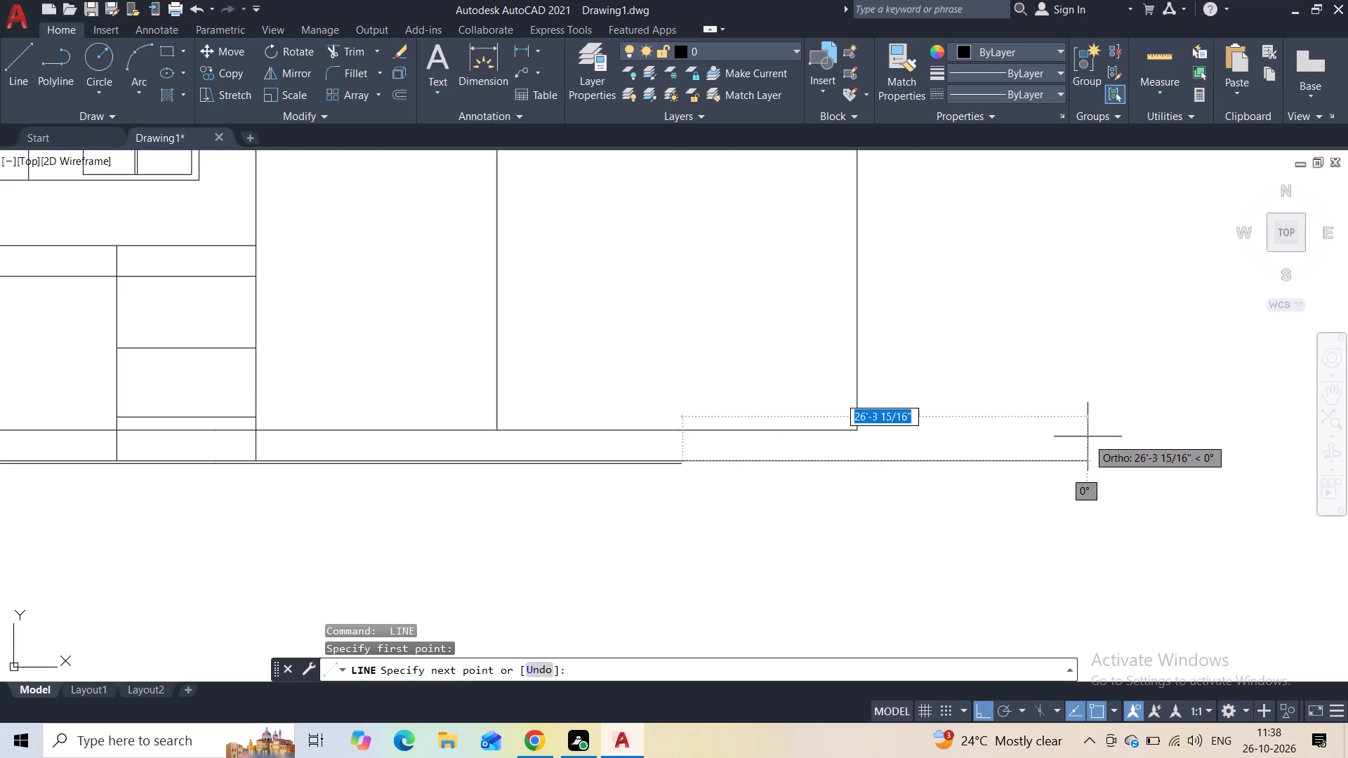
left_click(1088, 439)
key("Escape")
Extend the lower ground line outward by about 26'-4", level with the end of the upper ground line.
key("space")
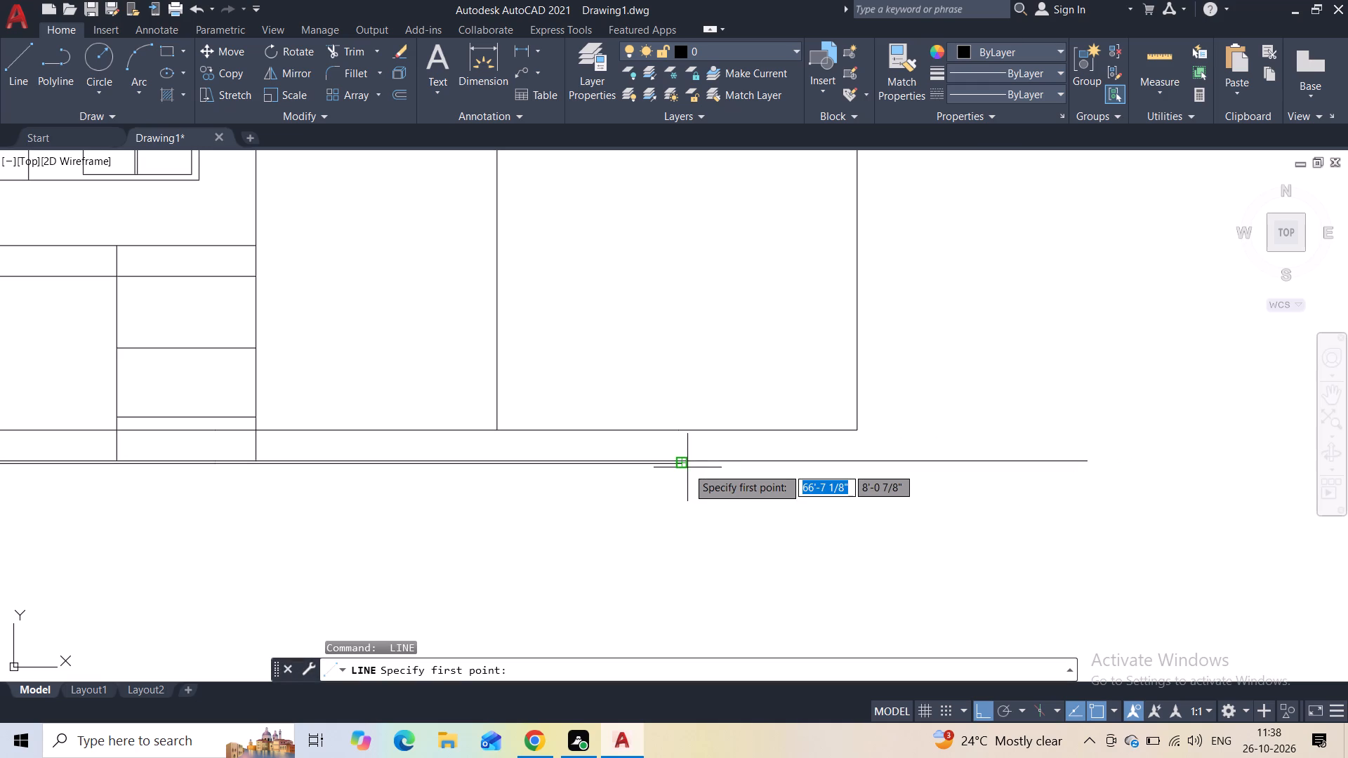
left_click(683, 466)
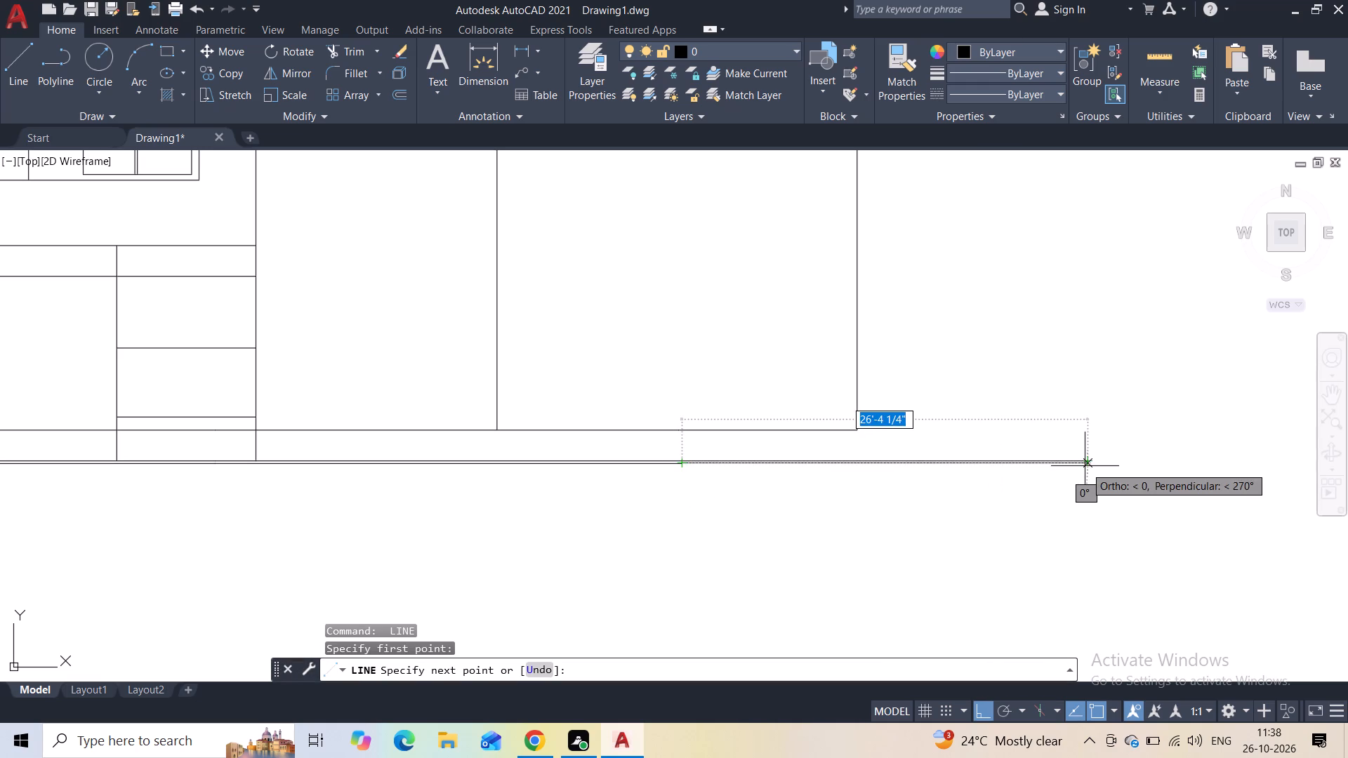
scroll(1089, 492, "up", 2)
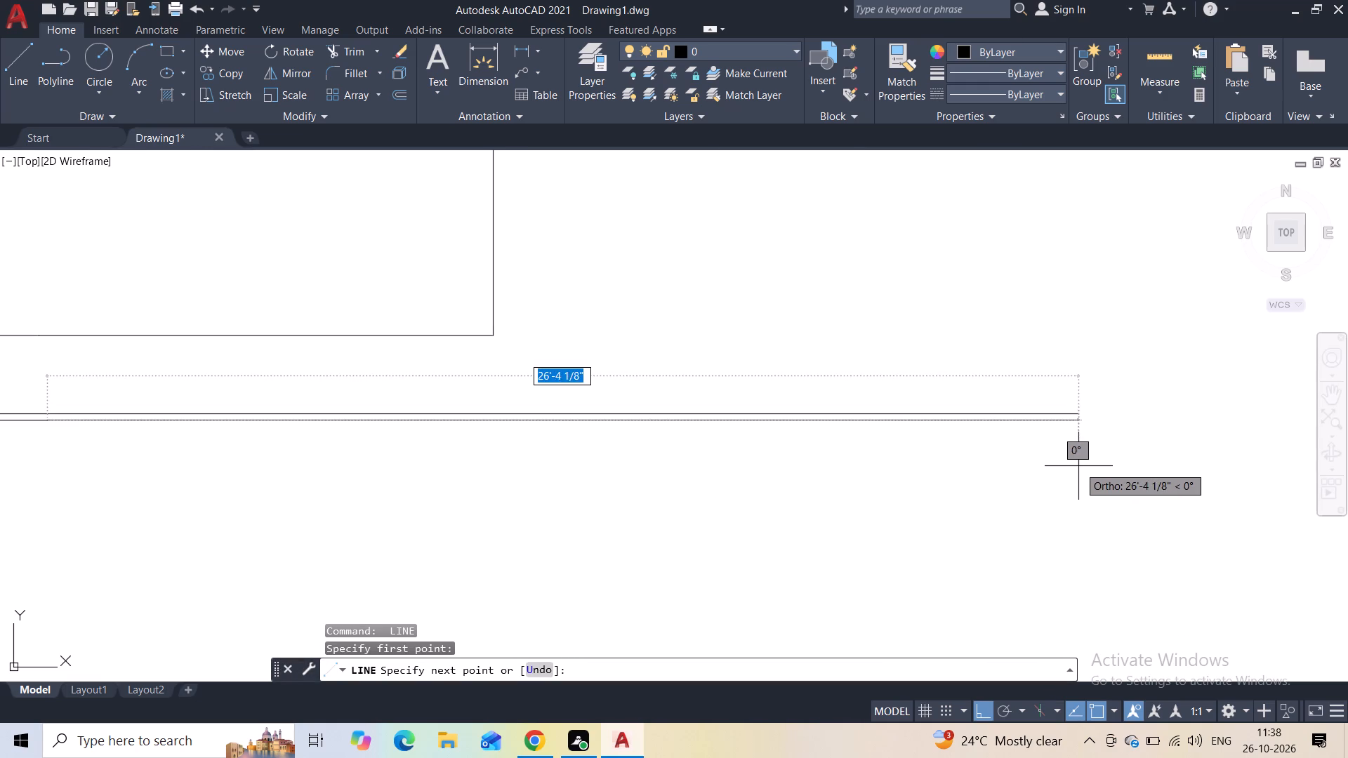
left_click(1078, 466)
key("Escape")
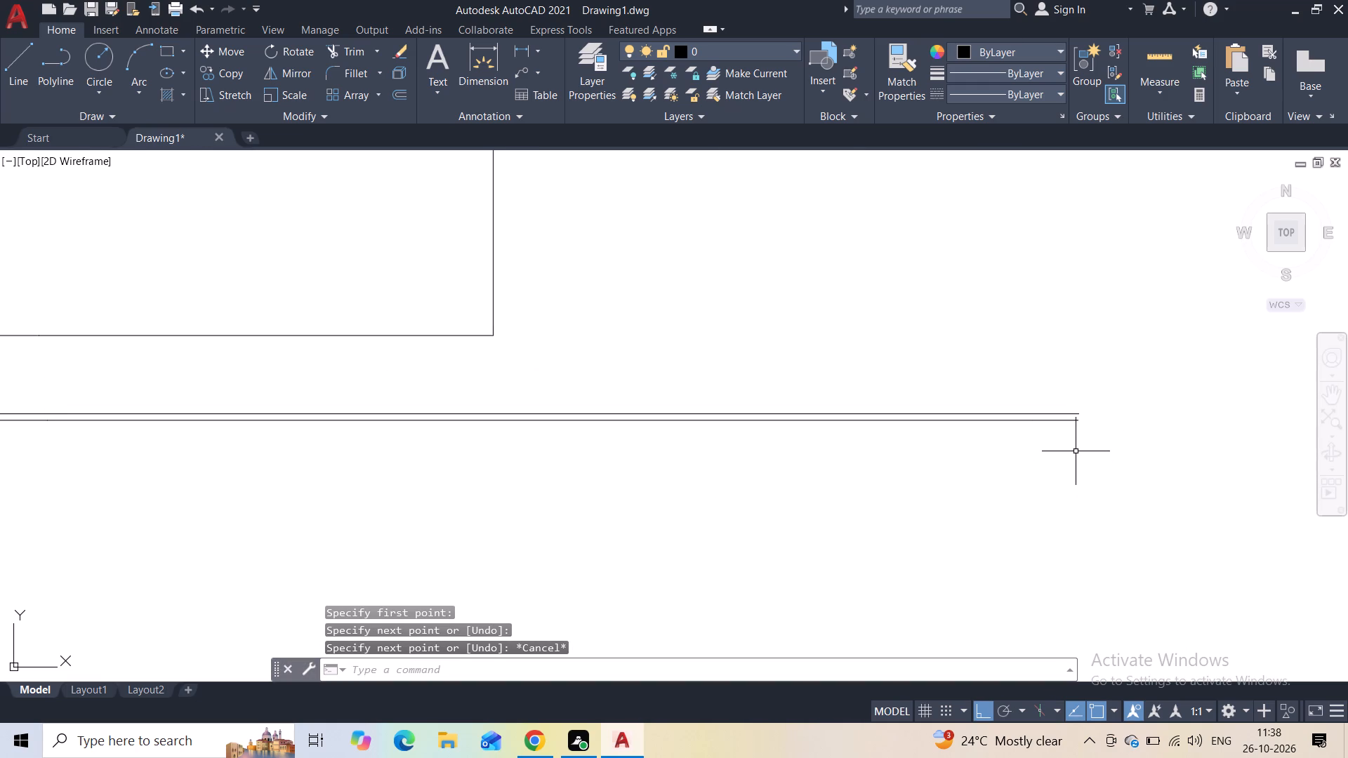
Outline a low annex beside the taller outer block: a top line about 14'-4" long and a vertical edge down to plinth level.
scroll(863, 404, "down", 2)
middle_click_drag(818, 352, 633, 423)
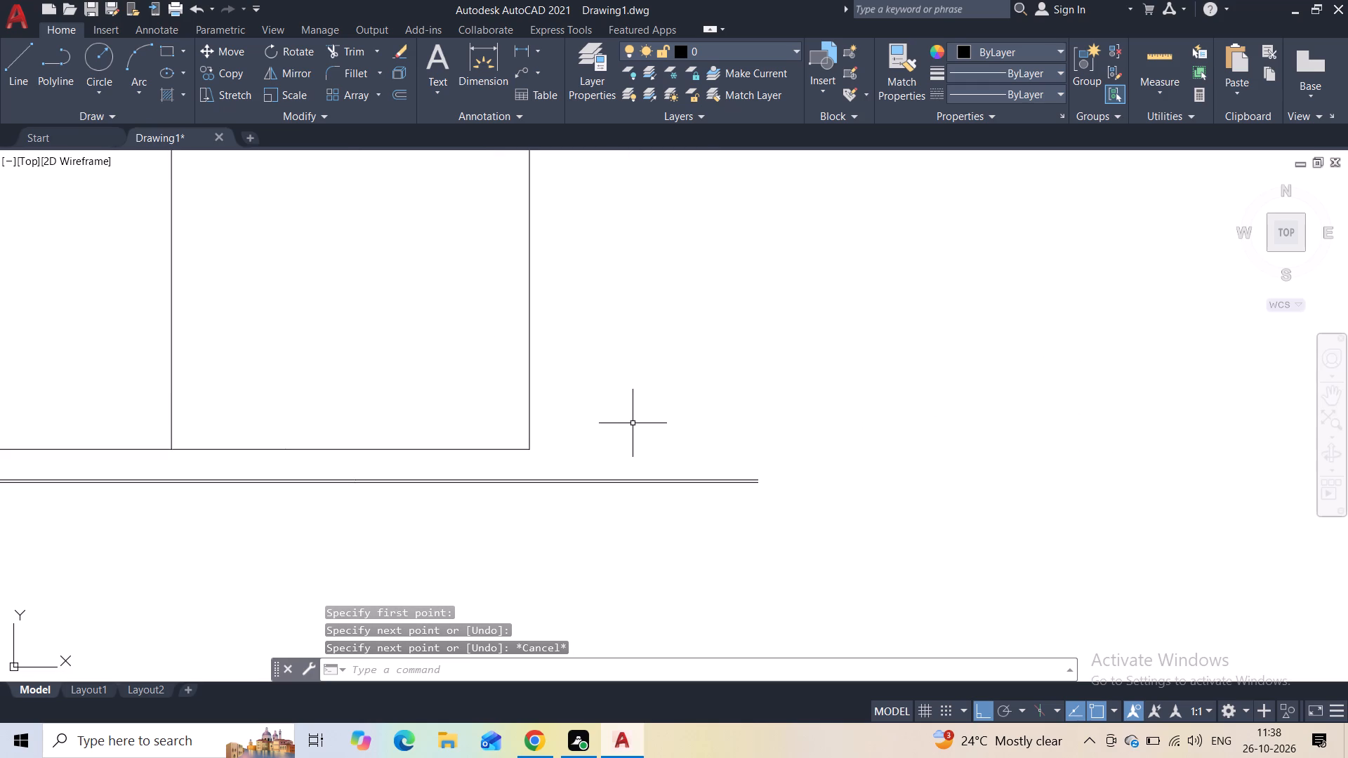
scroll(642, 419, "down", 1)
key("space")
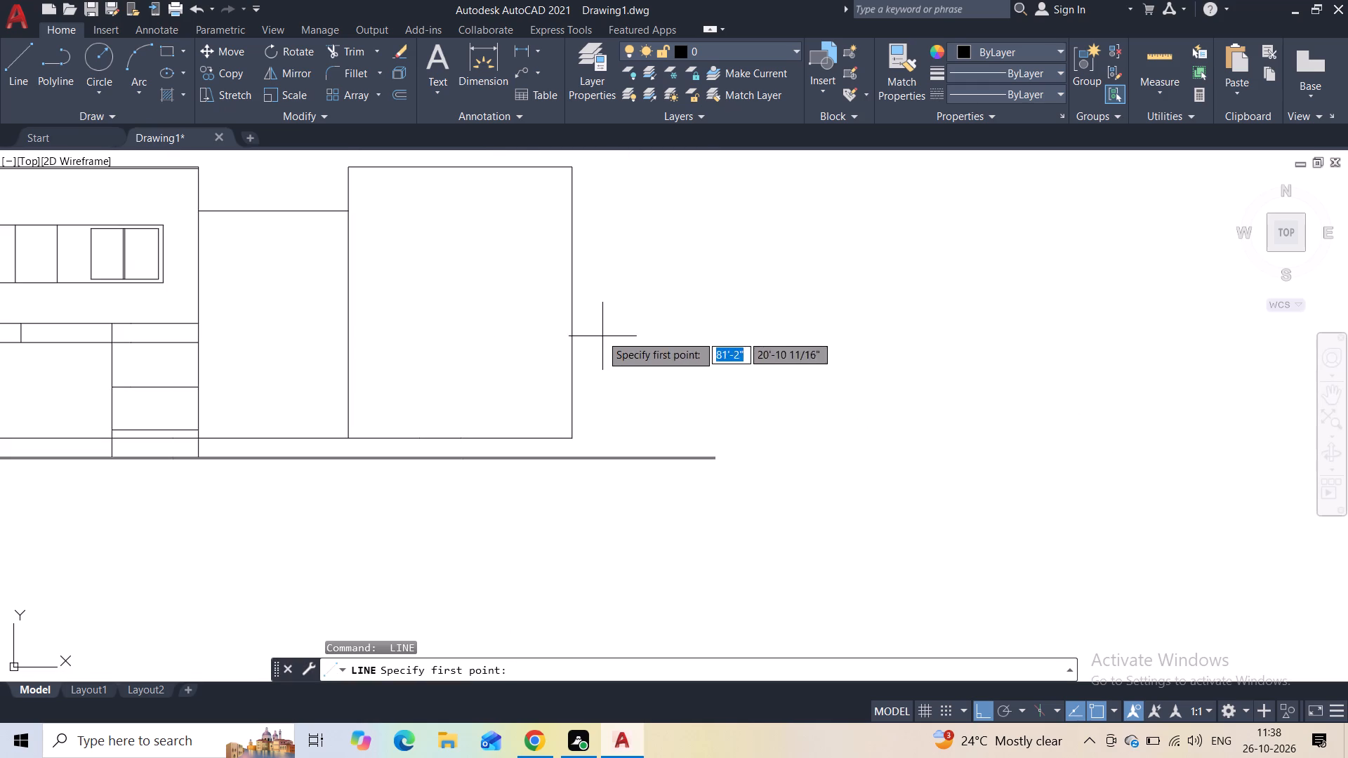
left_click(572, 330)
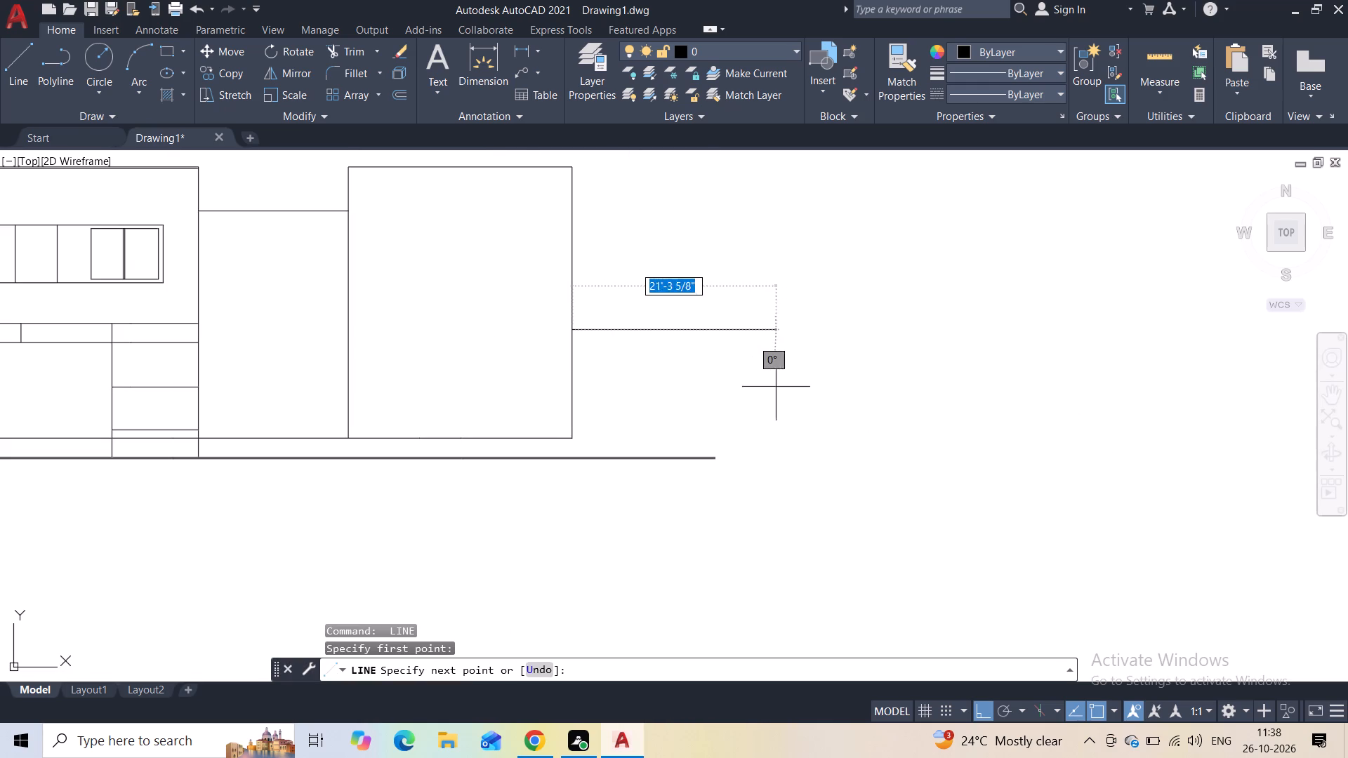
left_click(709, 367)
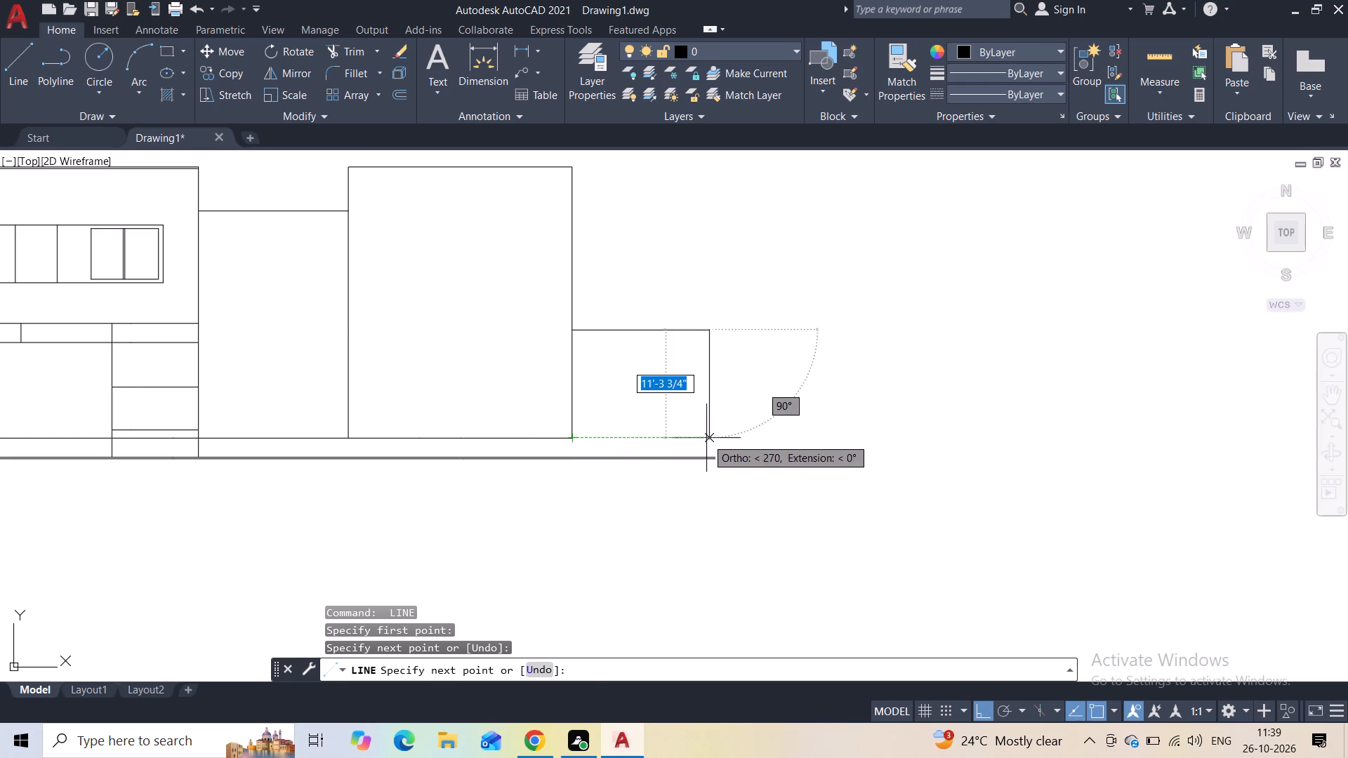
left_click(706, 438)
key("Escape")
Stretch the annex's top line straight down a short distance by its midpoint.
scroll(662, 398, "down", 1)
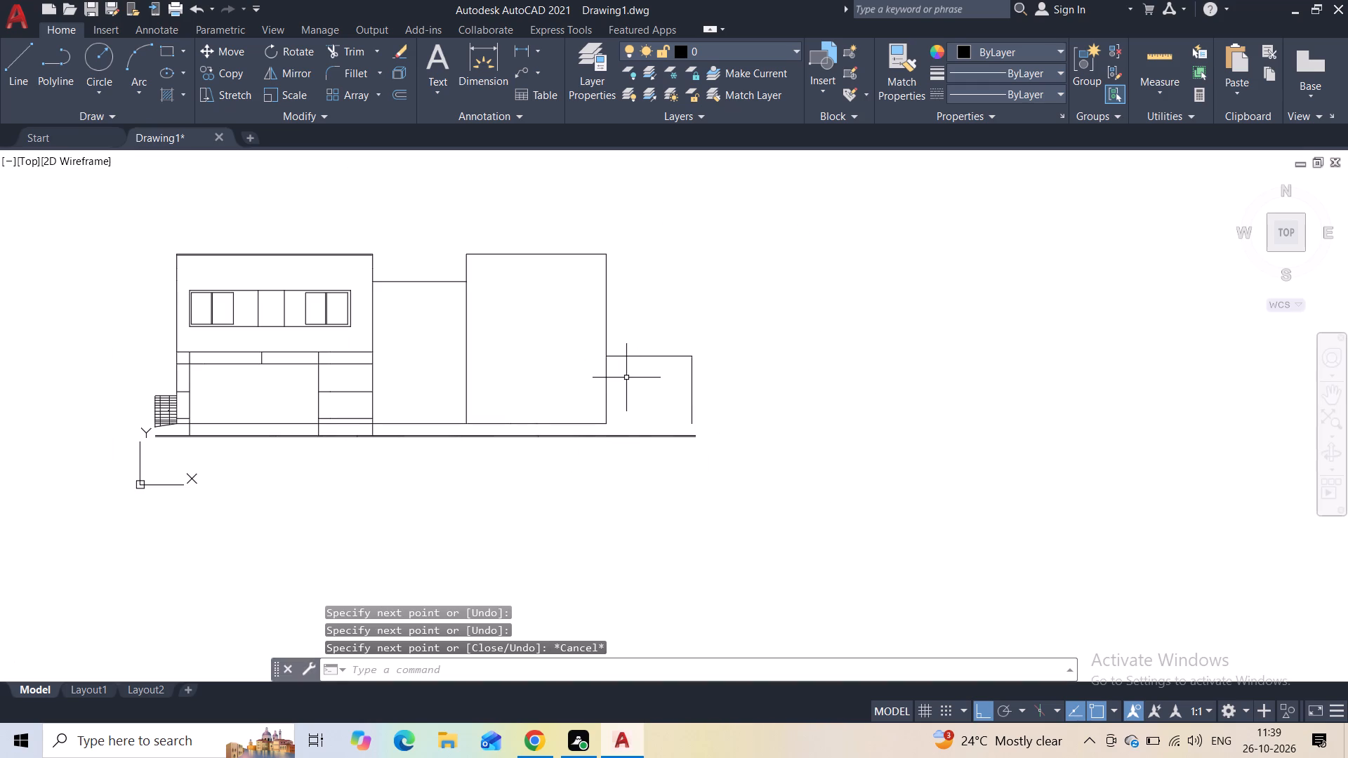
scroll(579, 383, "down", 1)
scroll(584, 375, "up", 2)
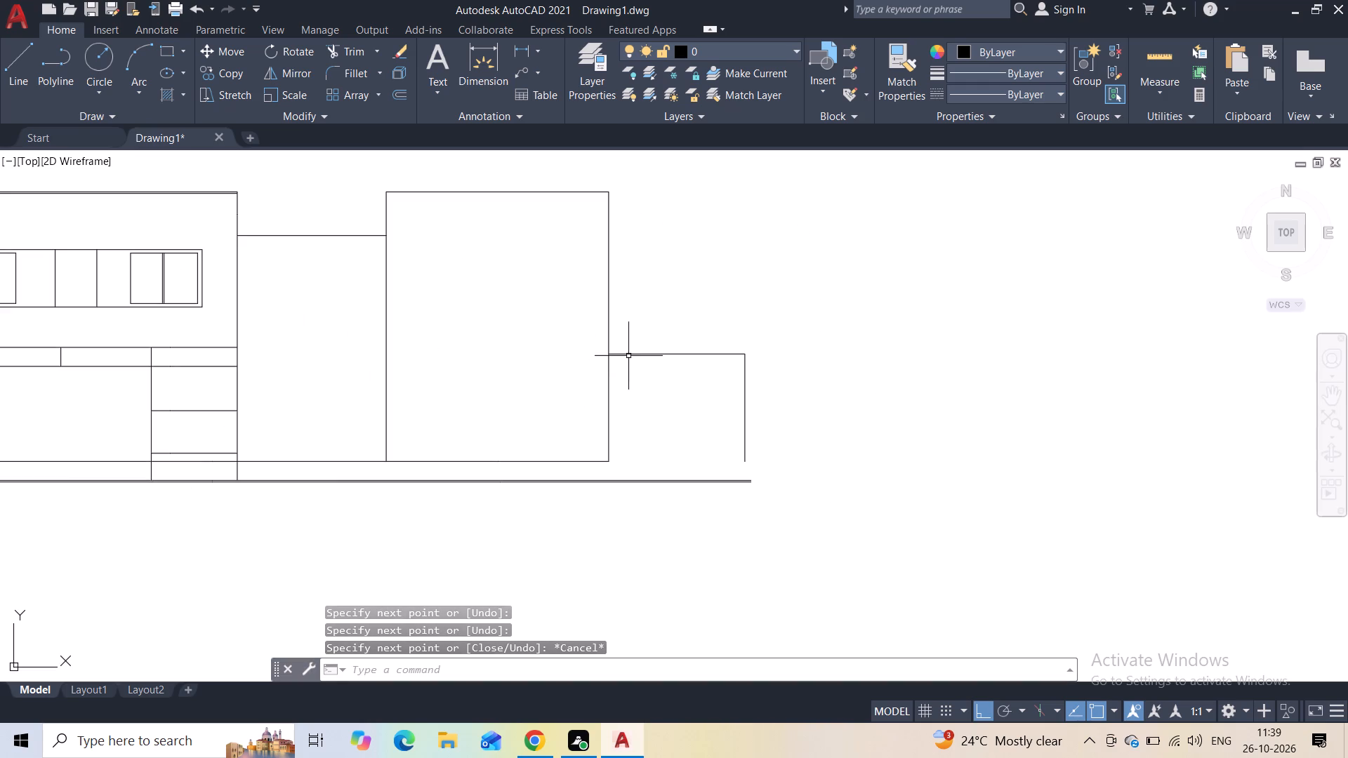
left_click(638, 352)
left_click(682, 355)
left_click(678, 355)
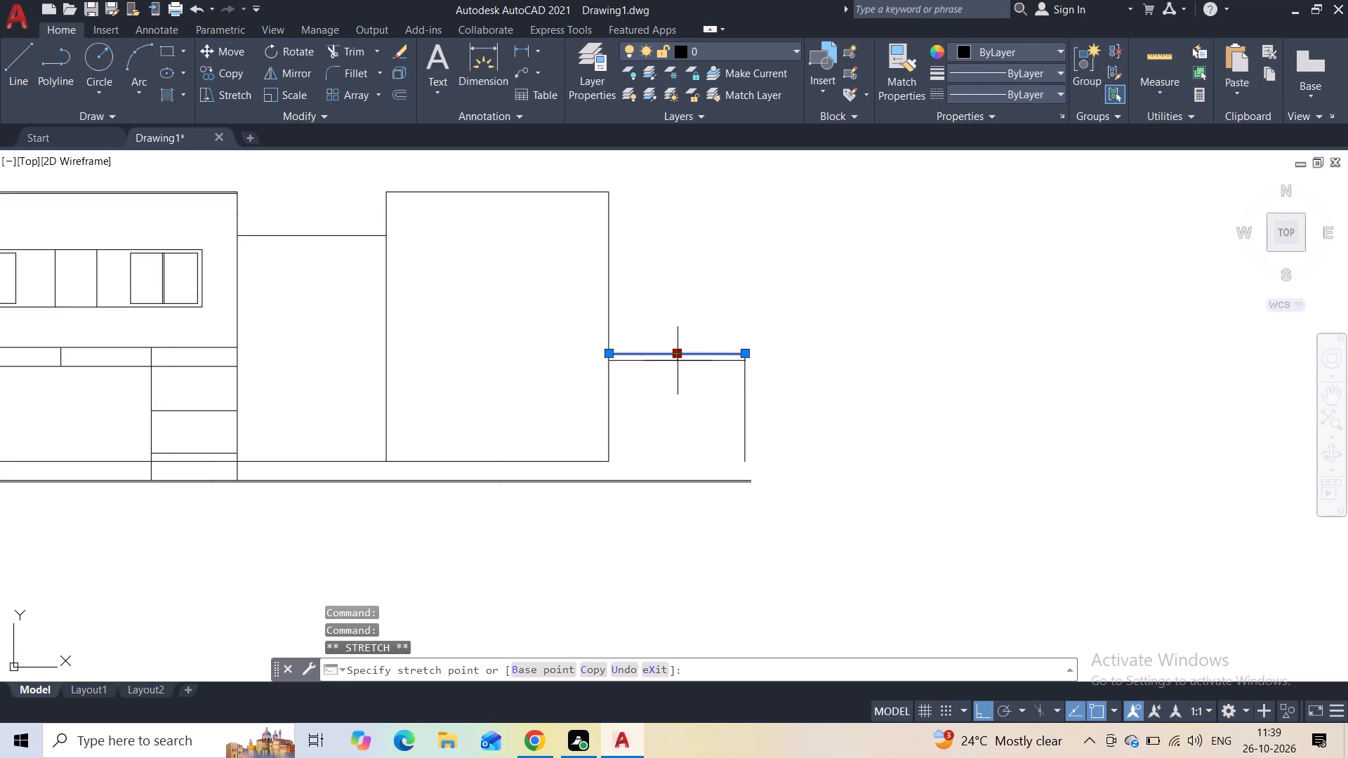
left_click(678, 372)
key("Escape")
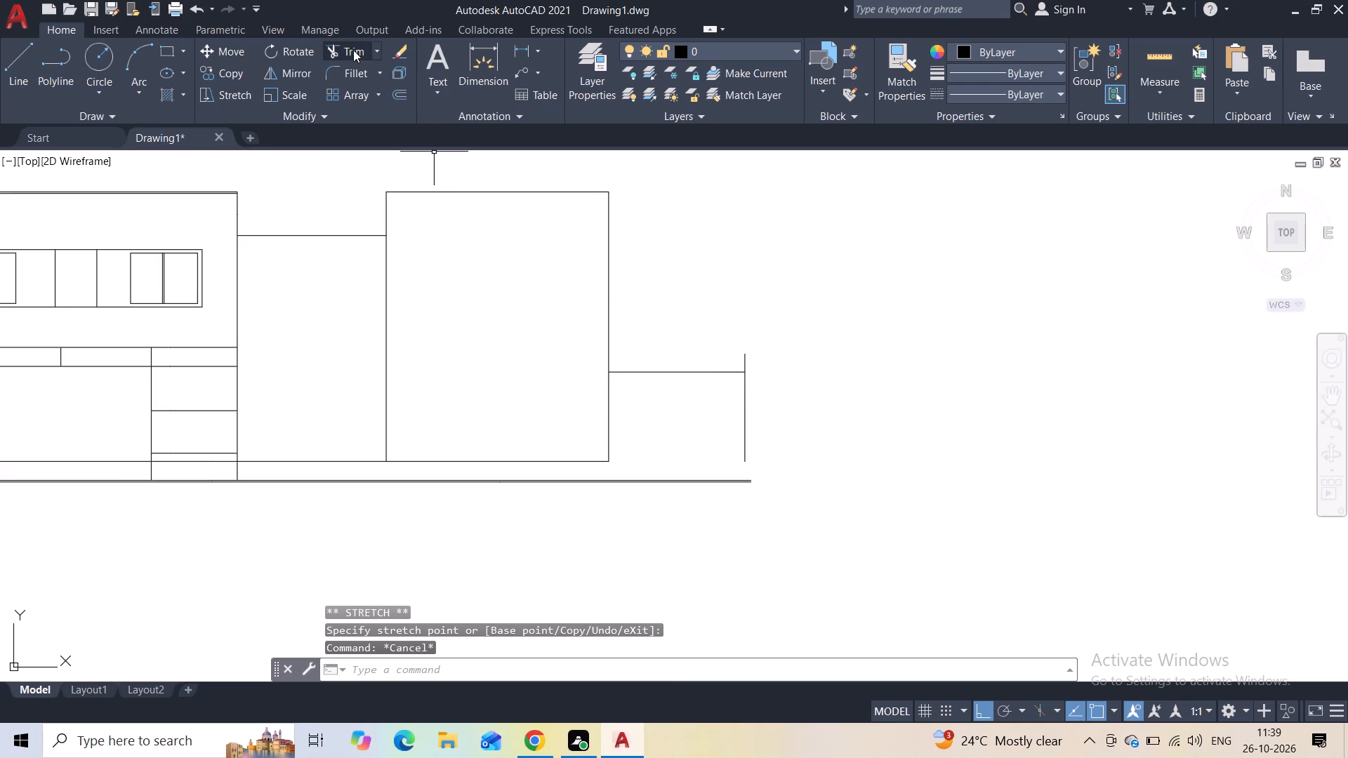
Trim the annex's outer vertical edge where it projects above the lowered top line.
left_click(353, 50)
scroll(775, 378, "up", 2)
left_click_drag(727, 350, 579, 335)
key("Escape")
Draw an upright rectangle about 3'-10" wide against the outer block's outer edge, just above the annex roof.
scroll(585, 335, "down", 4)
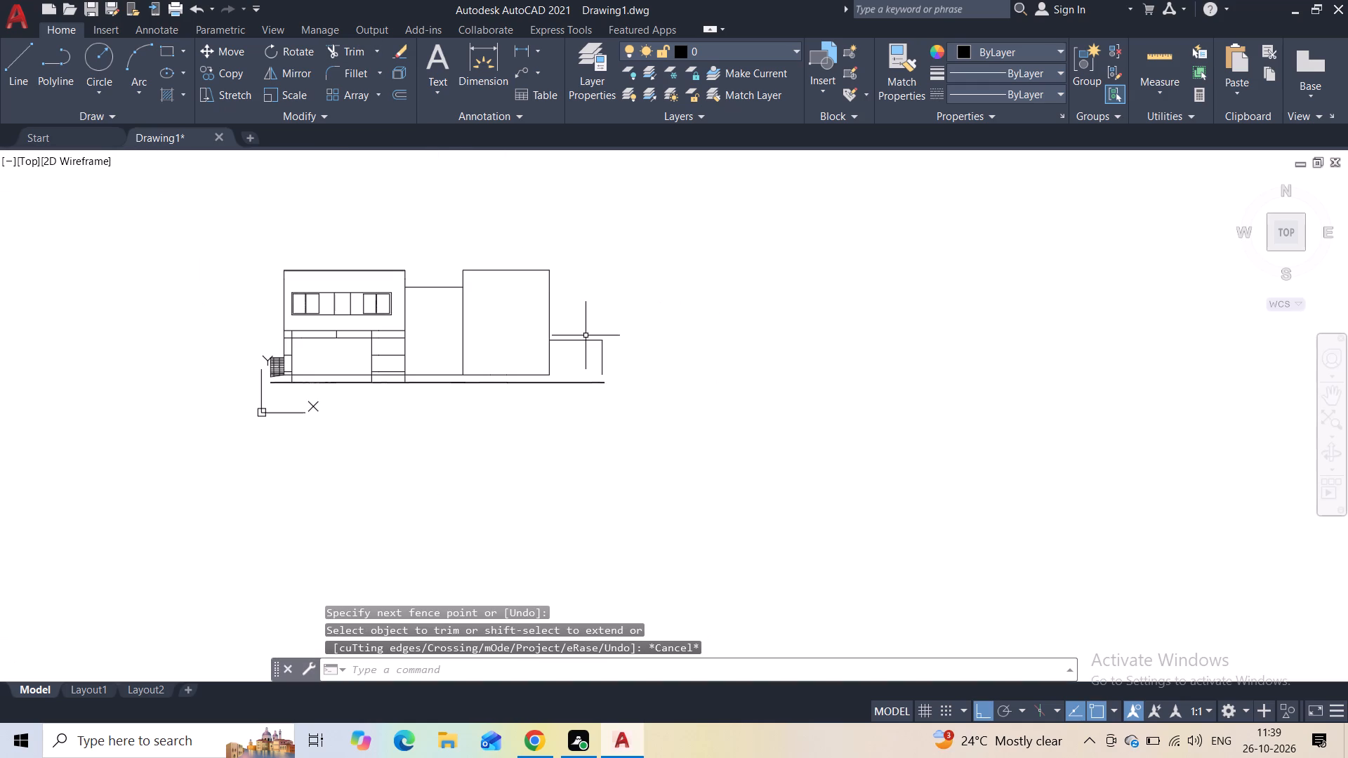
scroll(571, 335, "up", 3)
middle_click_drag(556, 314, 555, 350)
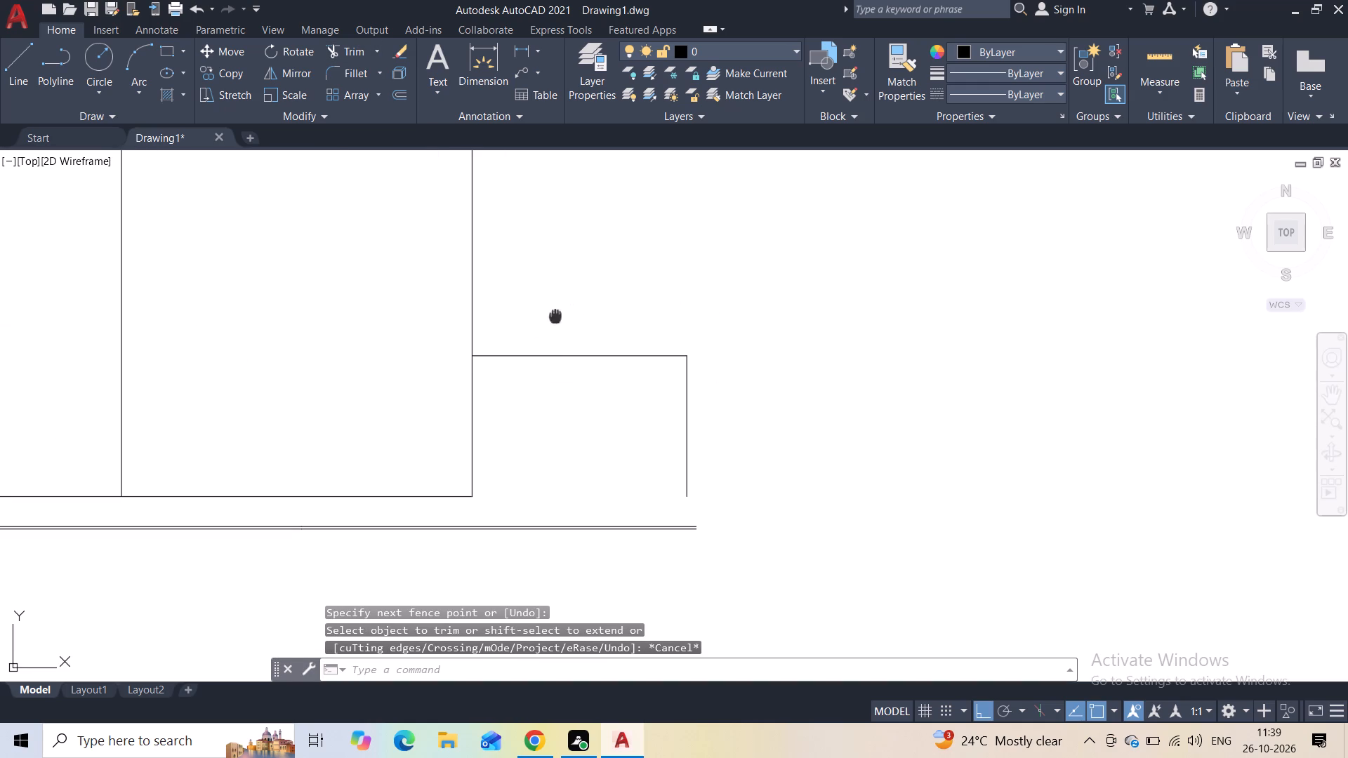
middle_click_drag(555, 350, 554, 460)
left_click(169, 55)
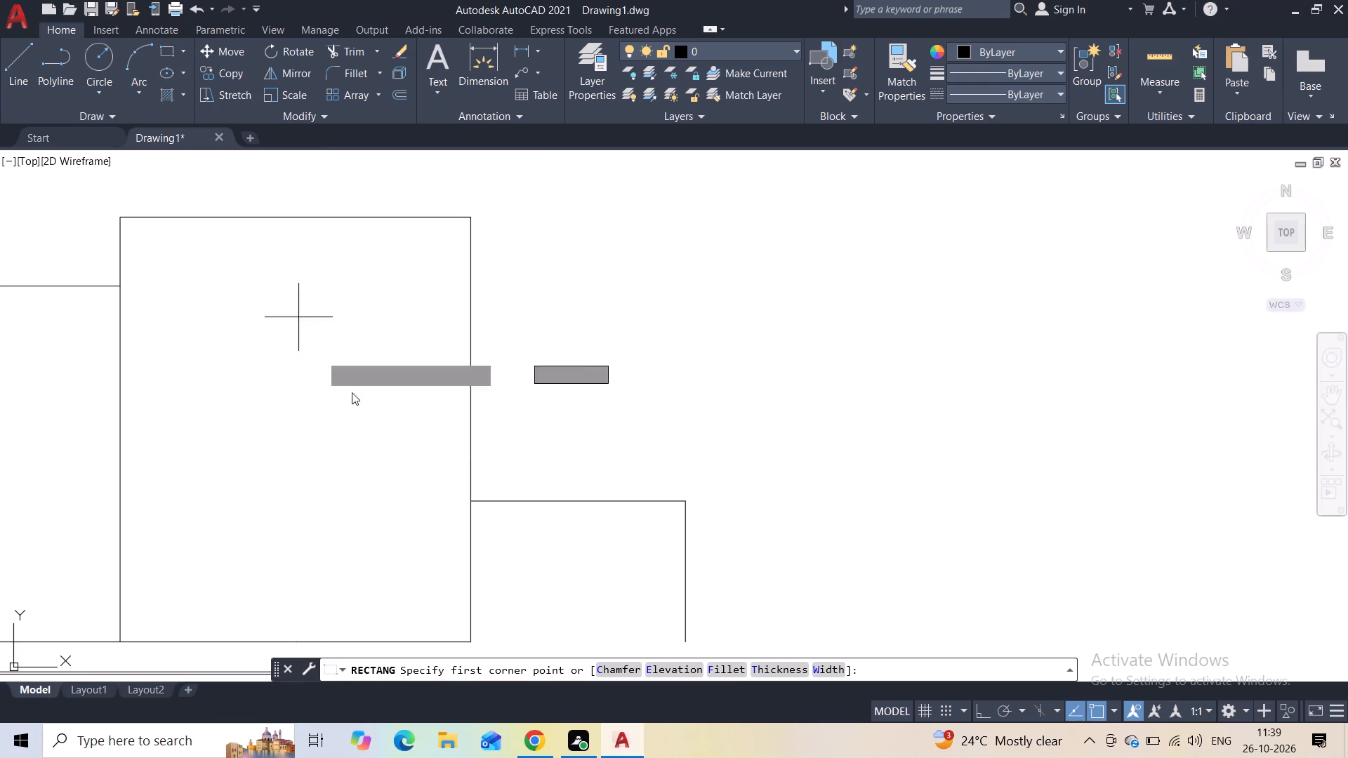
left_click(468, 365)
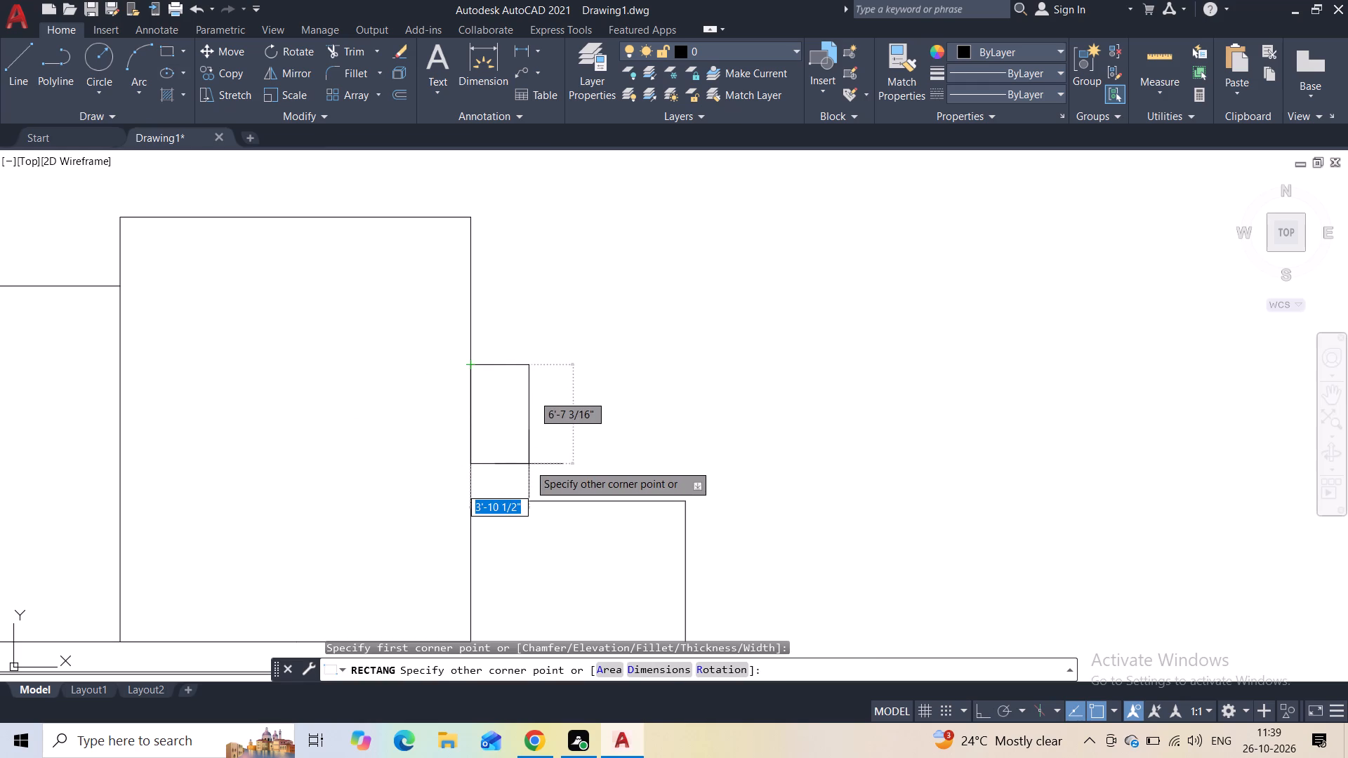
left_click(527, 470)
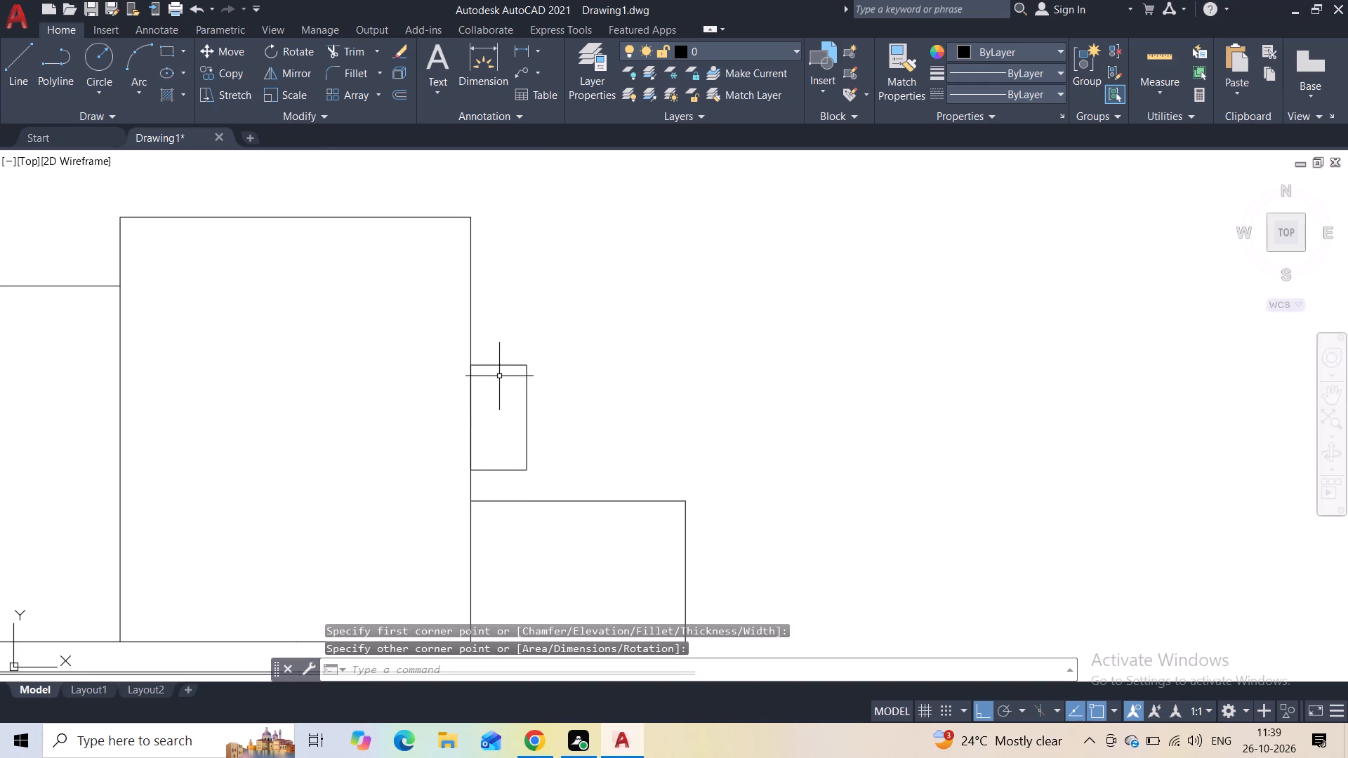
Stretch the rectangle's top edge straight upward to make it taller.
left_click(500, 366)
left_click(500, 366)
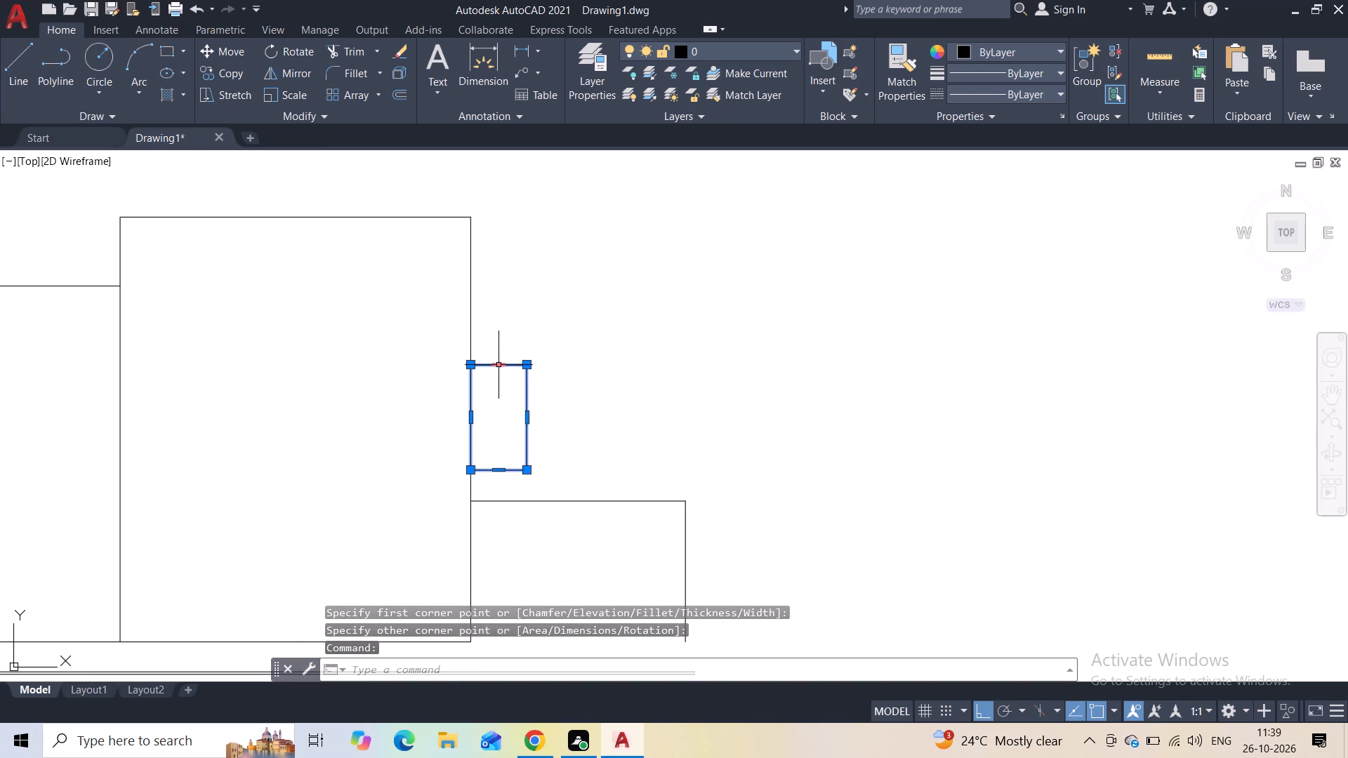
left_click(501, 330)
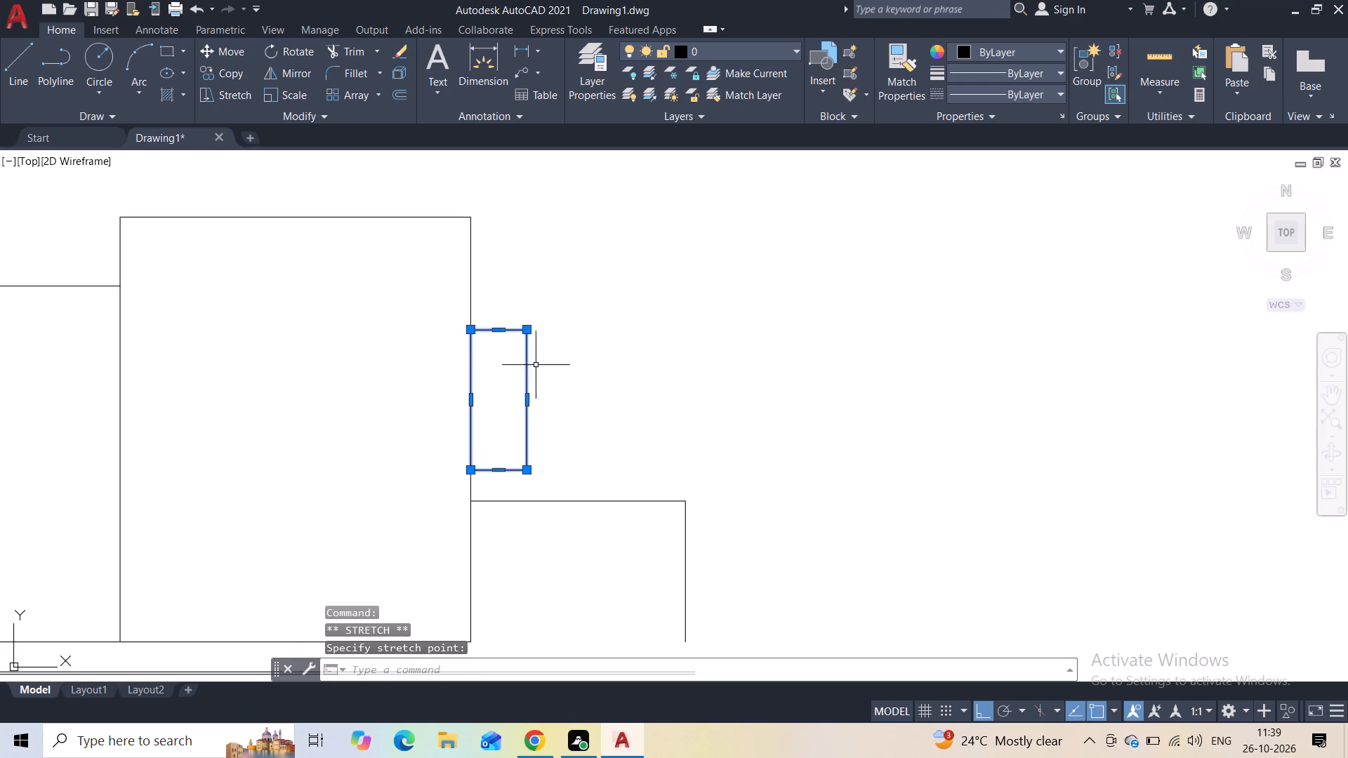
key("Escape")
Offset the projecting rectangle 2" inward to form a frame.
middle_click_drag(570, 376, 579, 331)
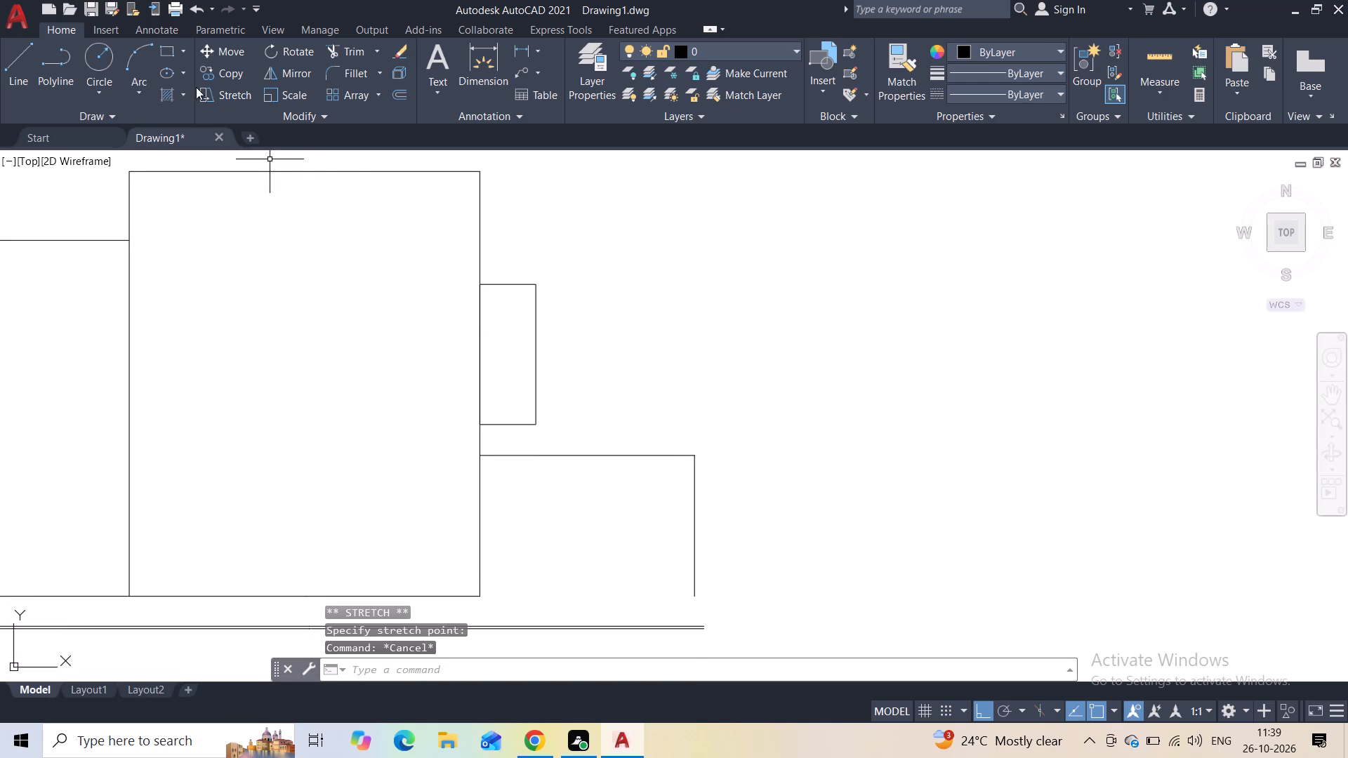
left_click(522, 283)
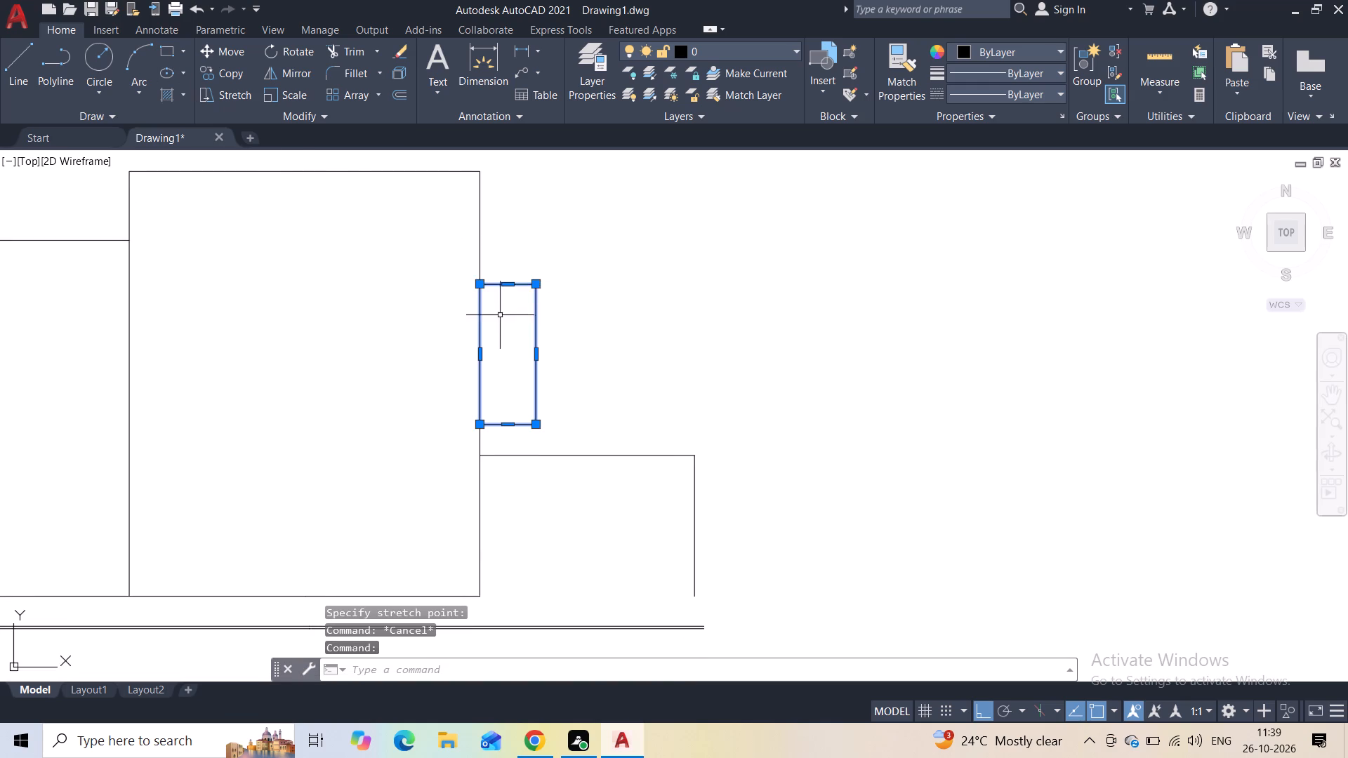
left_click(499, 319)
key("Escape")
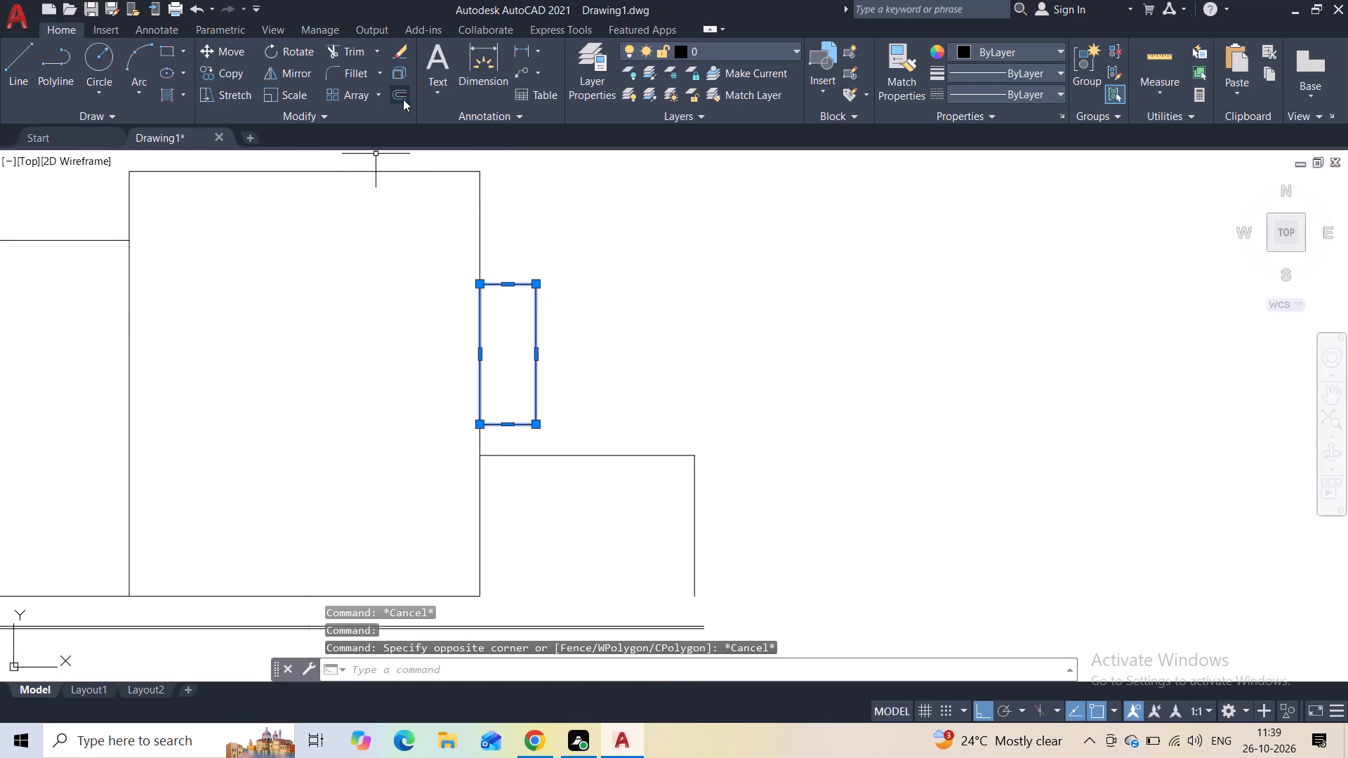
left_click(402, 96)
type("21")
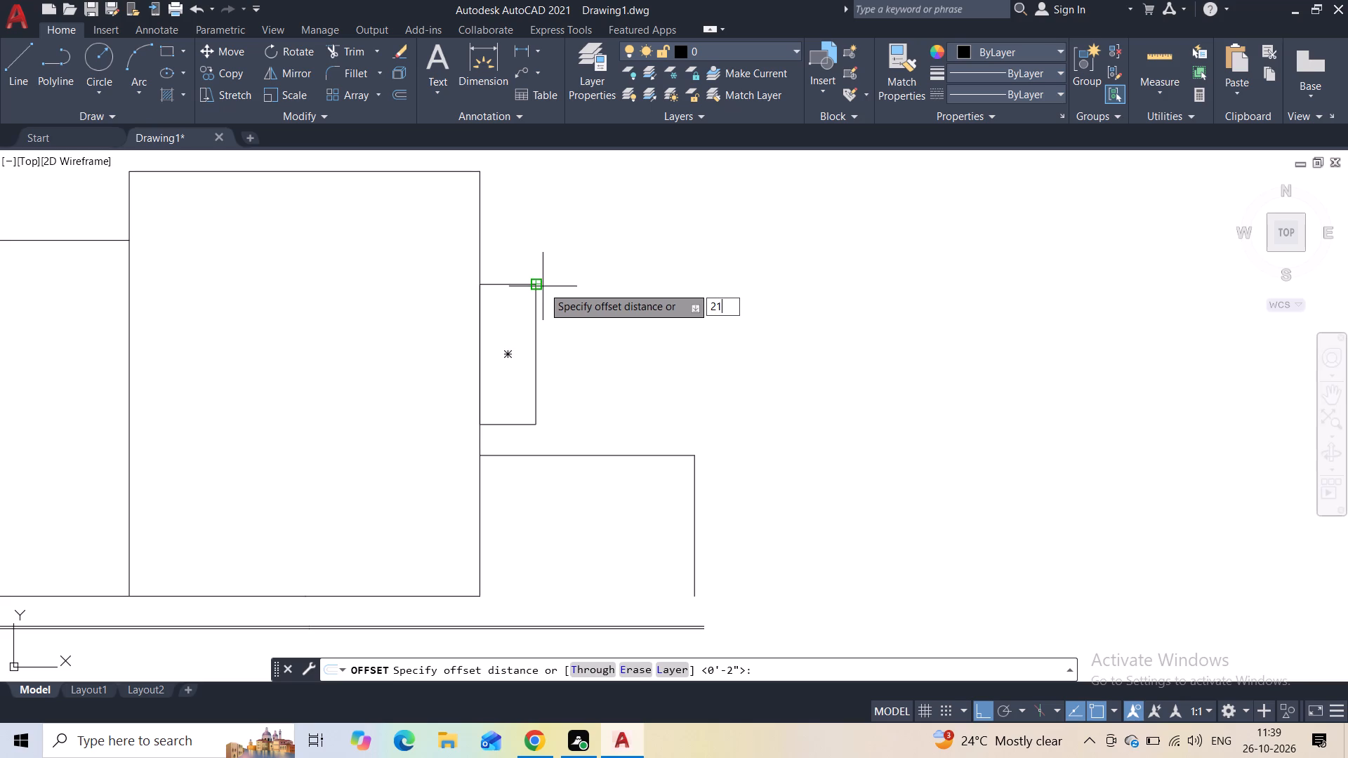
key("BackSpace")
key("shift+quotedbl")
key("Return")
left_click(521, 305)
key("Escape")
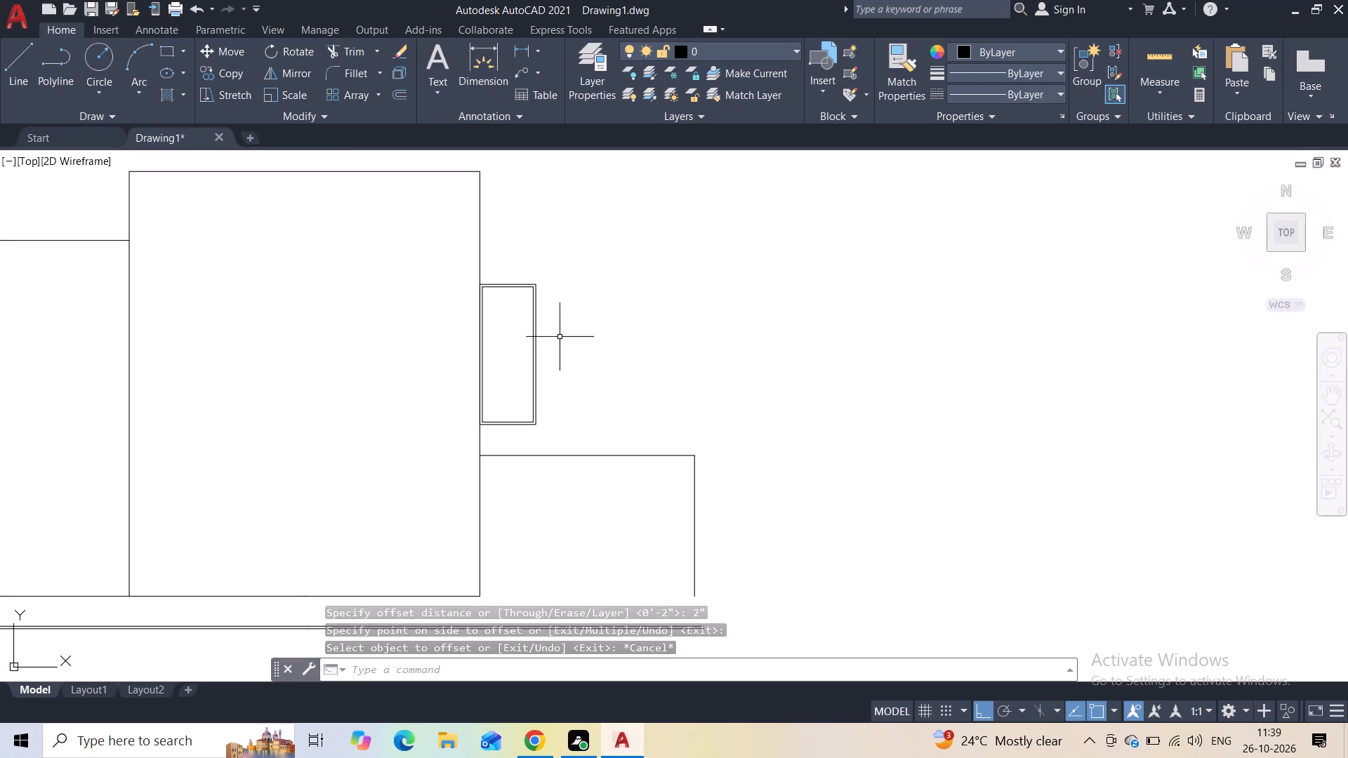
Draw a horizontal line across the framed rectangle, a little above its bottom edge.
middle_click_drag(515, 310, 513, 310)
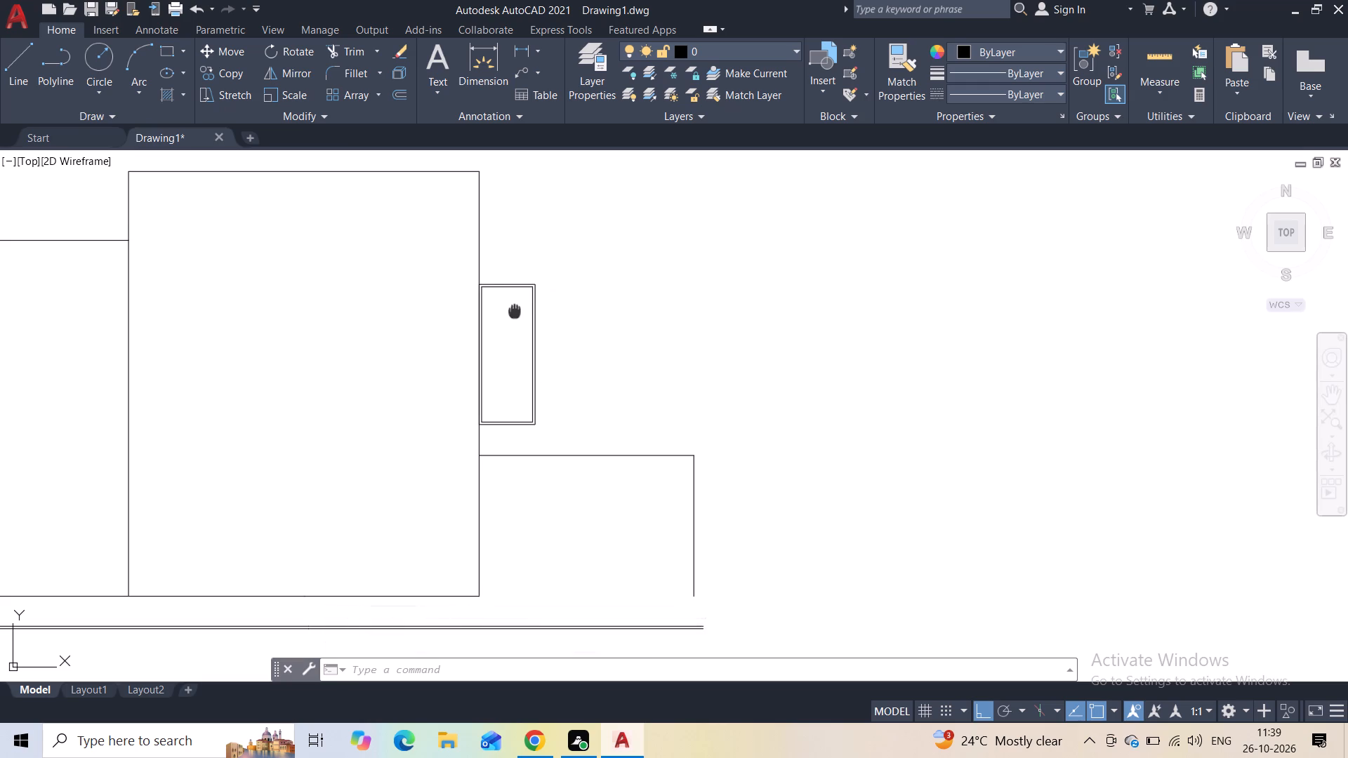
middle_click_drag(513, 310, 516, 283)
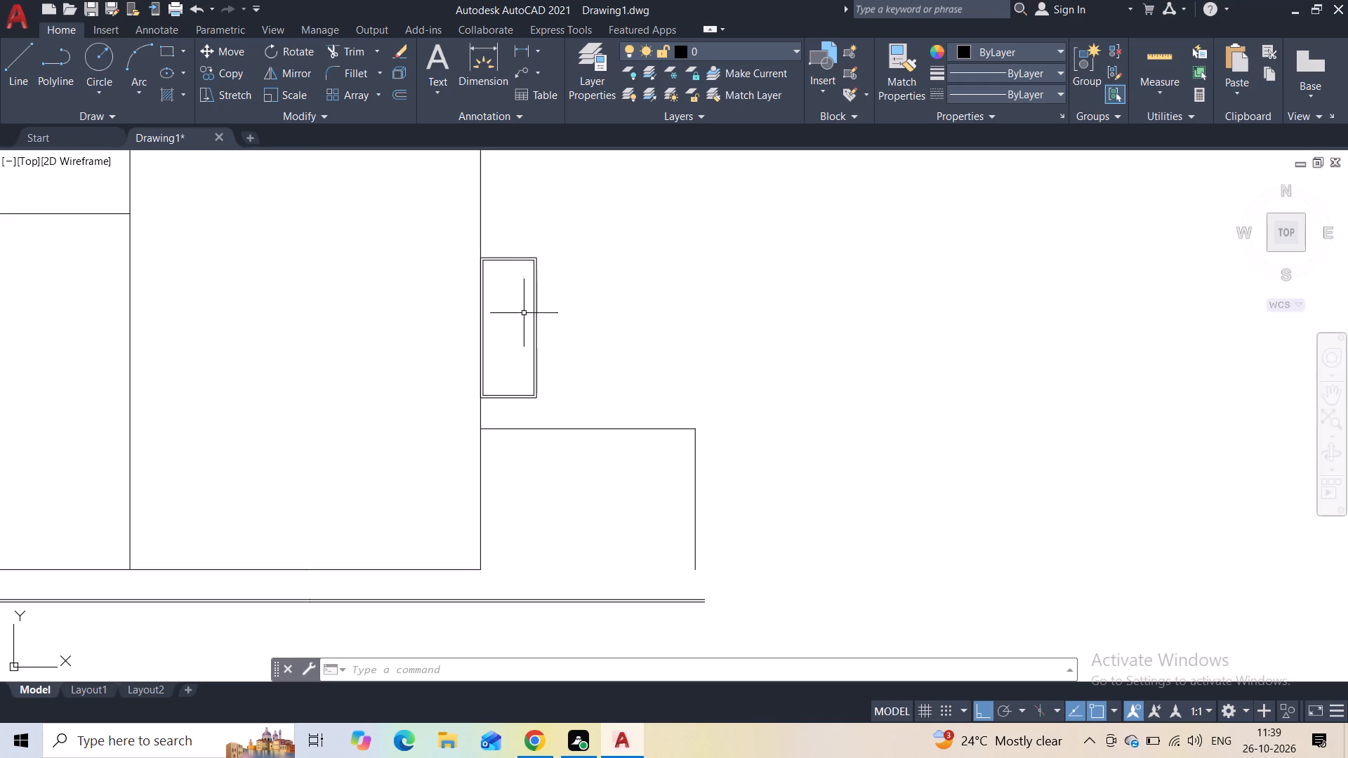
left_click(27, 62)
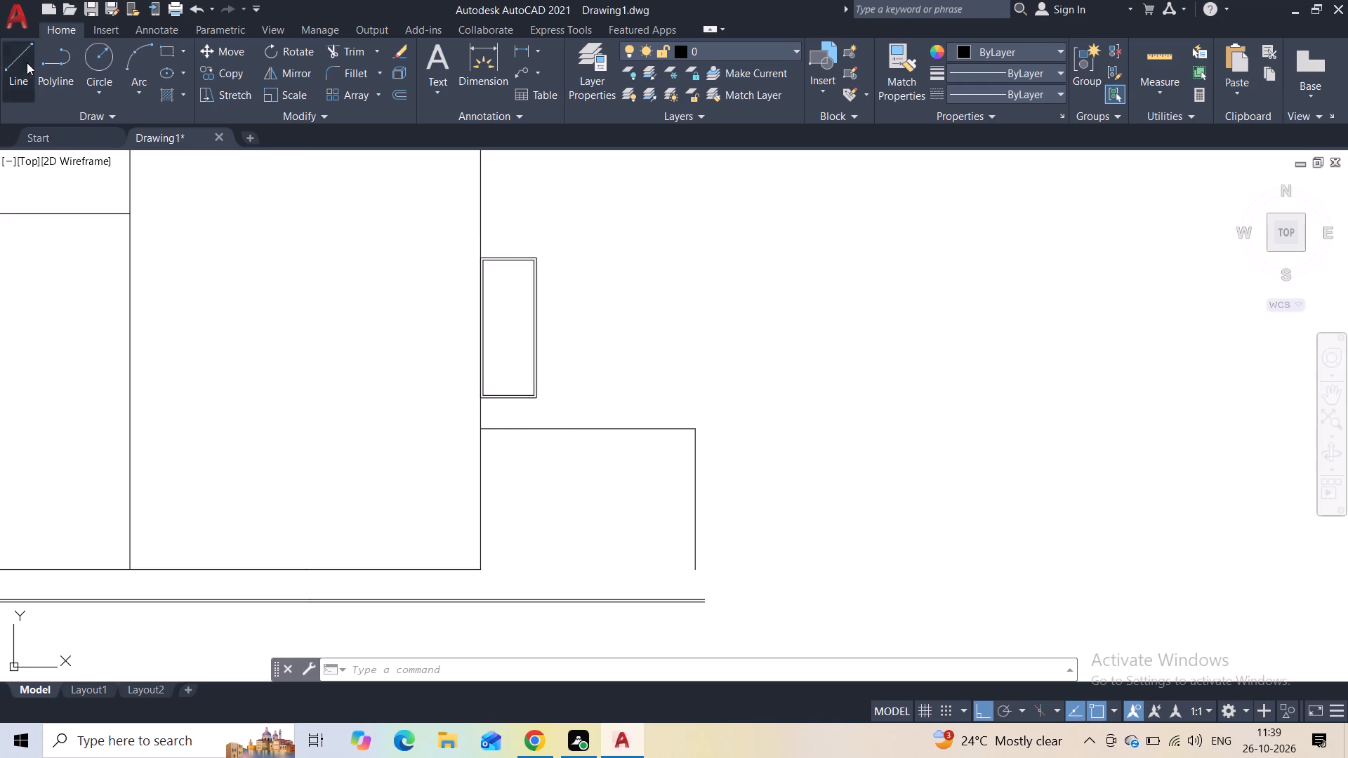
scroll(514, 380, "up", 2)
left_click(432, 378)
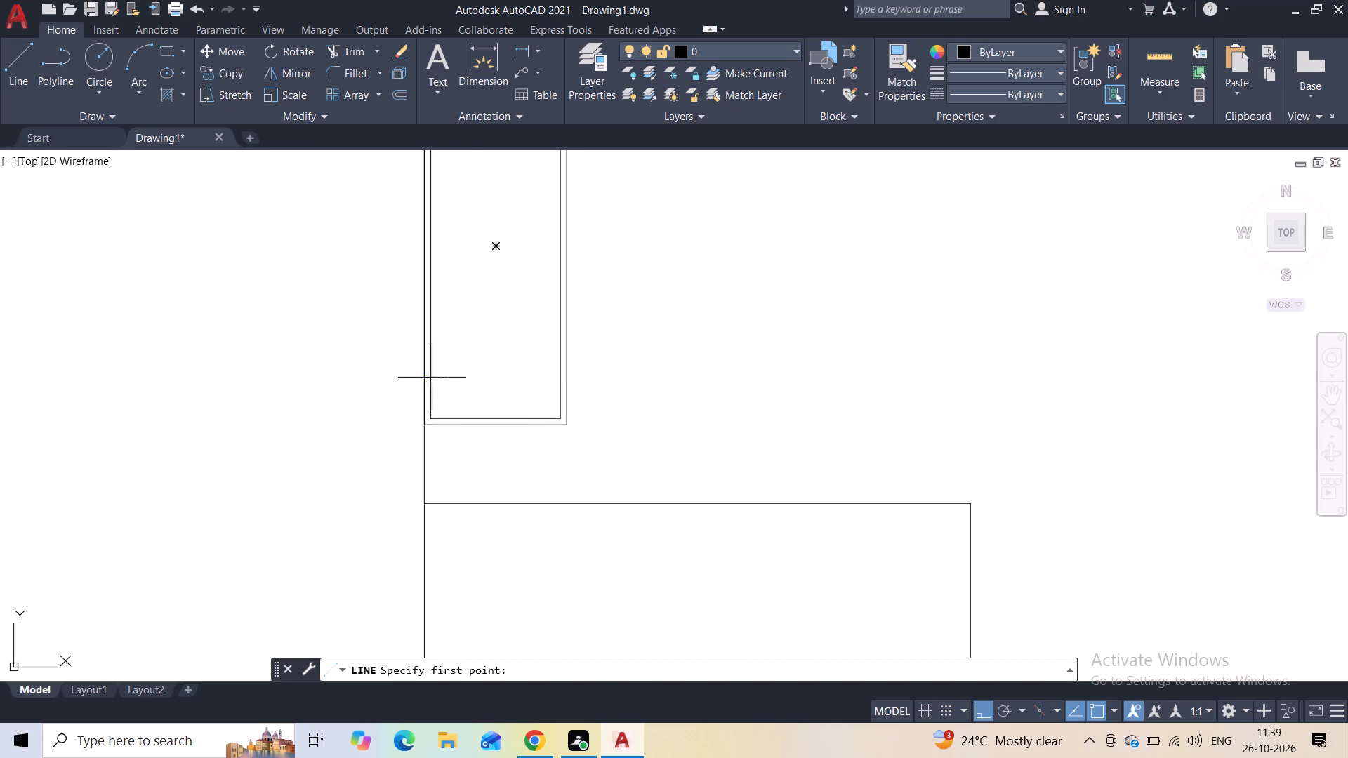
left_click(571, 378)
key("Escape")
scroll(510, 358, "down", 1)
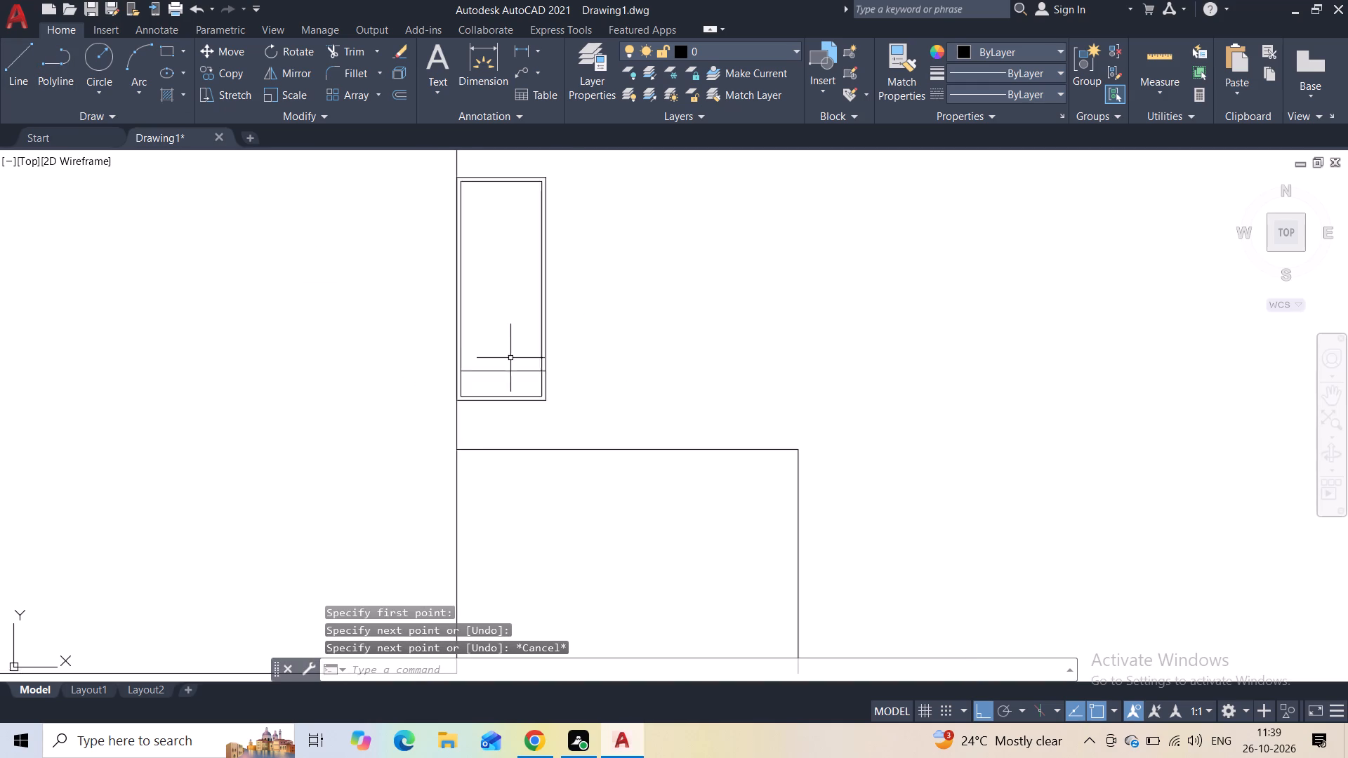
Continue the plinth line about 4'-11" horizontally under the annex, then about 11' sloping down 2° past its outer edge with ortho off.
scroll(510, 359, "down", 3)
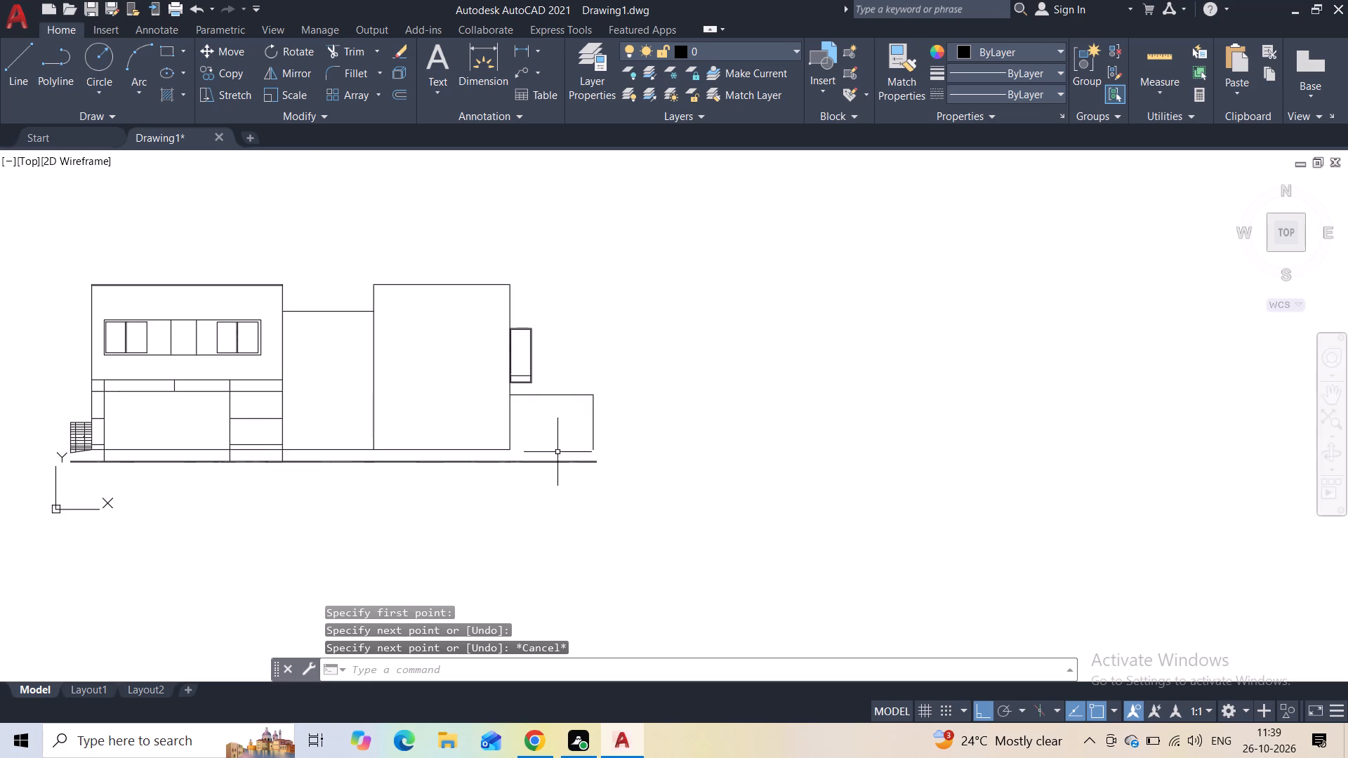
middle_click_drag(557, 451, 551, 409)
scroll(551, 409, "up", 2)
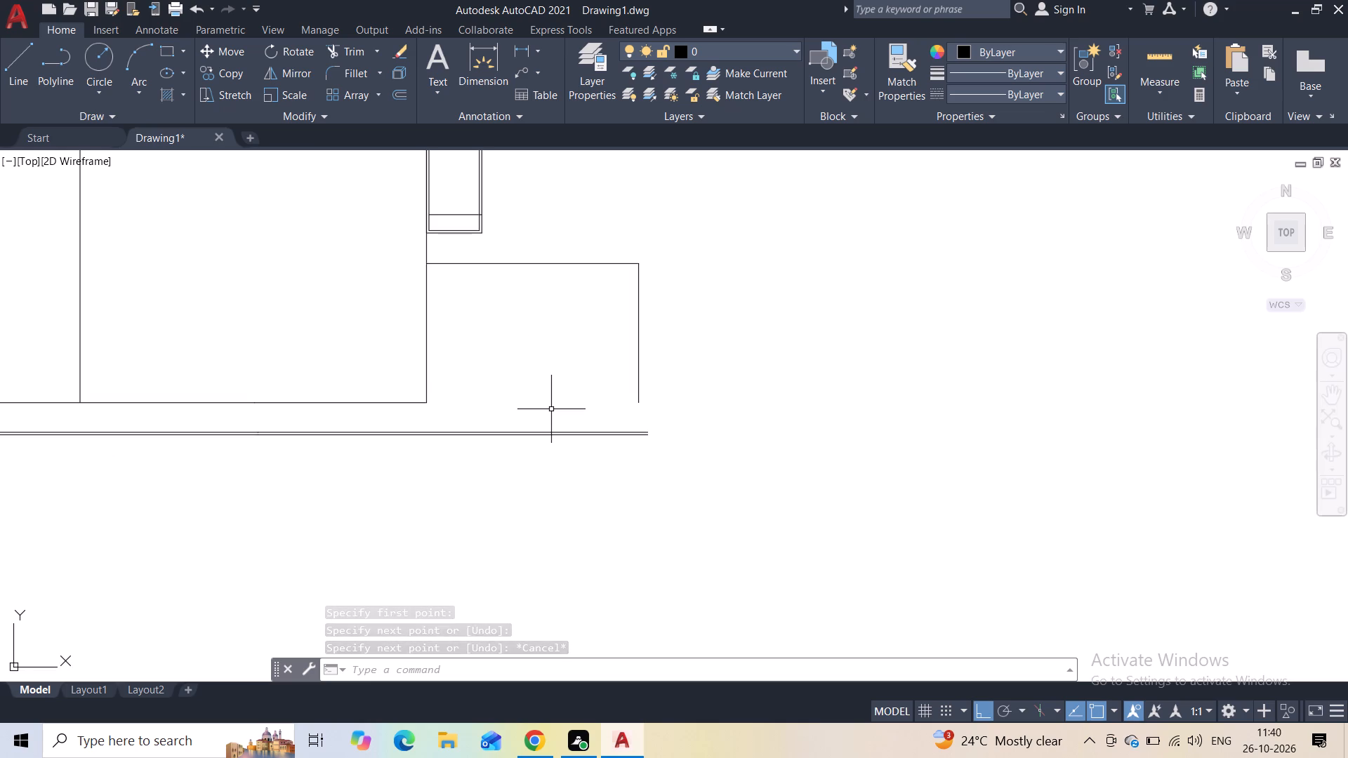
scroll(551, 409, "up", 1)
left_click(18, 52)
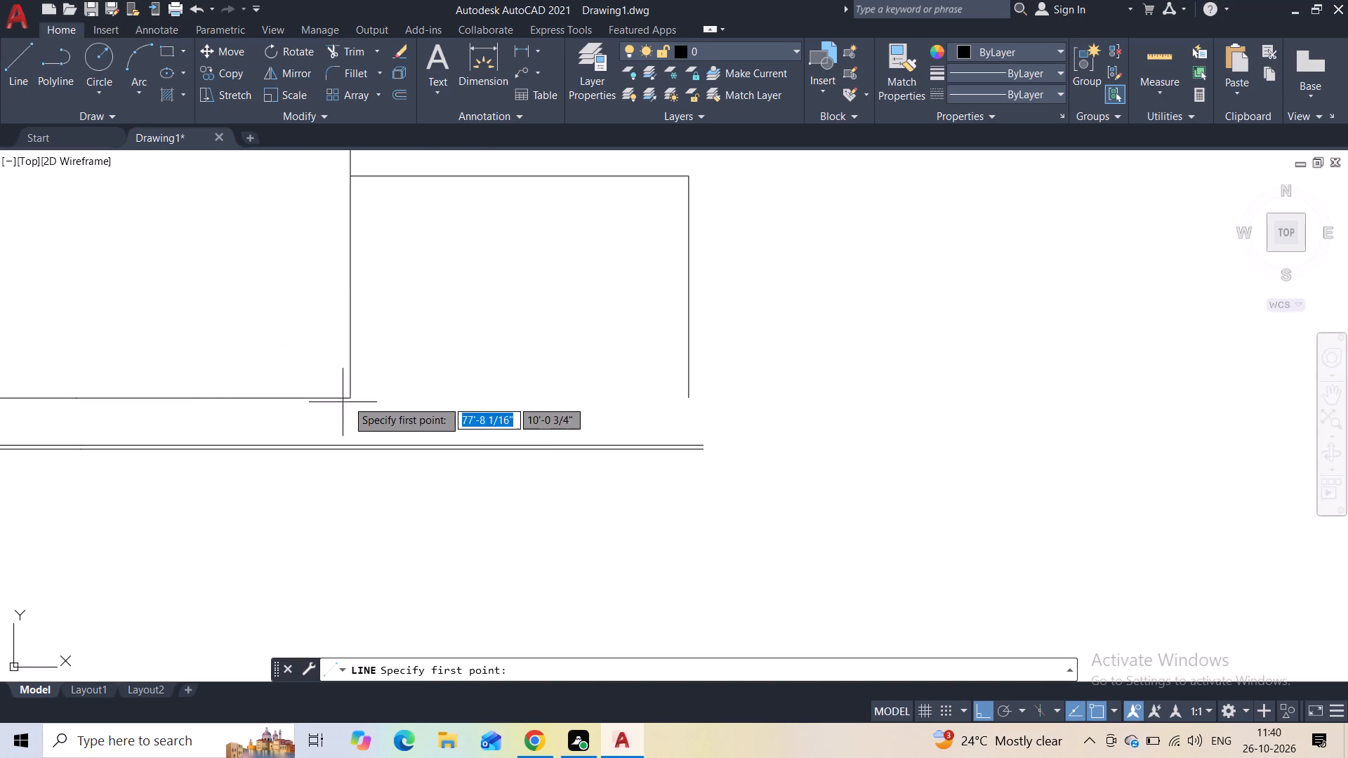
left_click(352, 398)
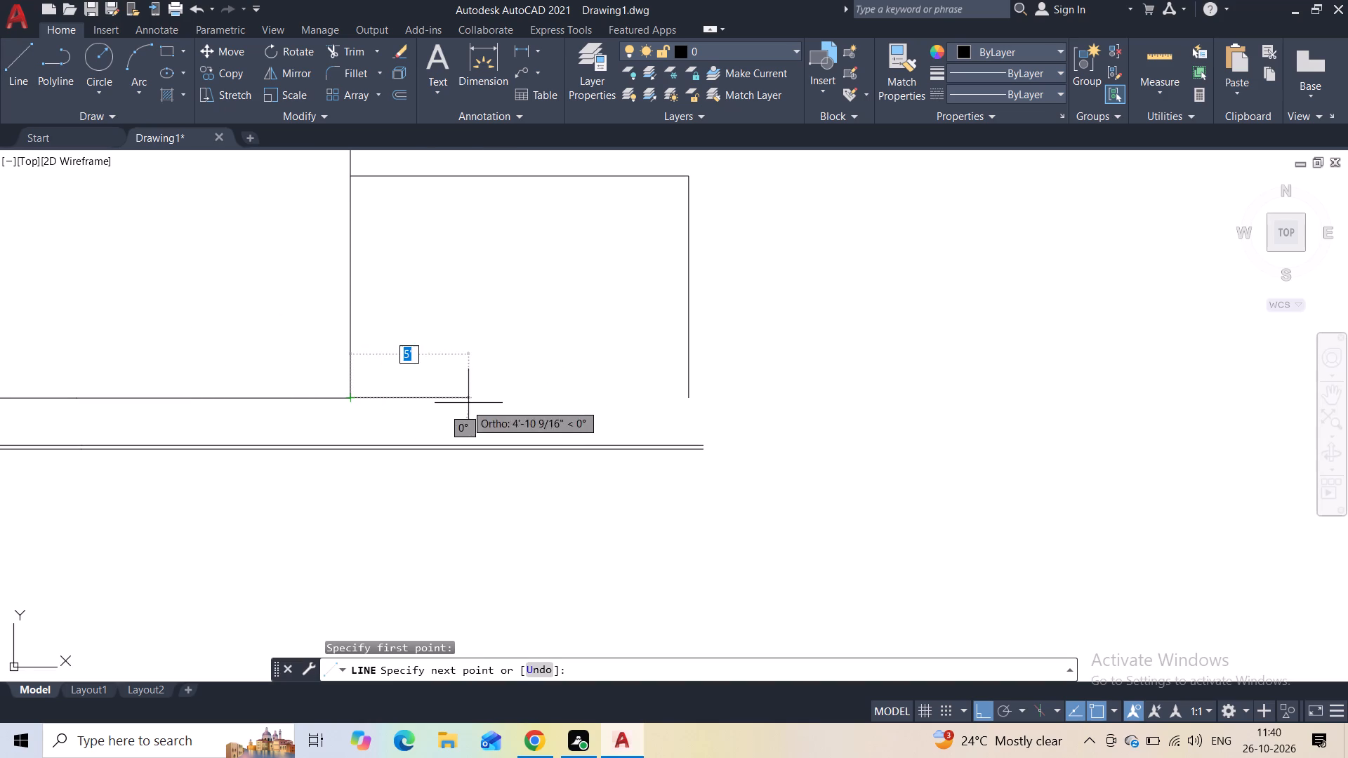
left_click(468, 403)
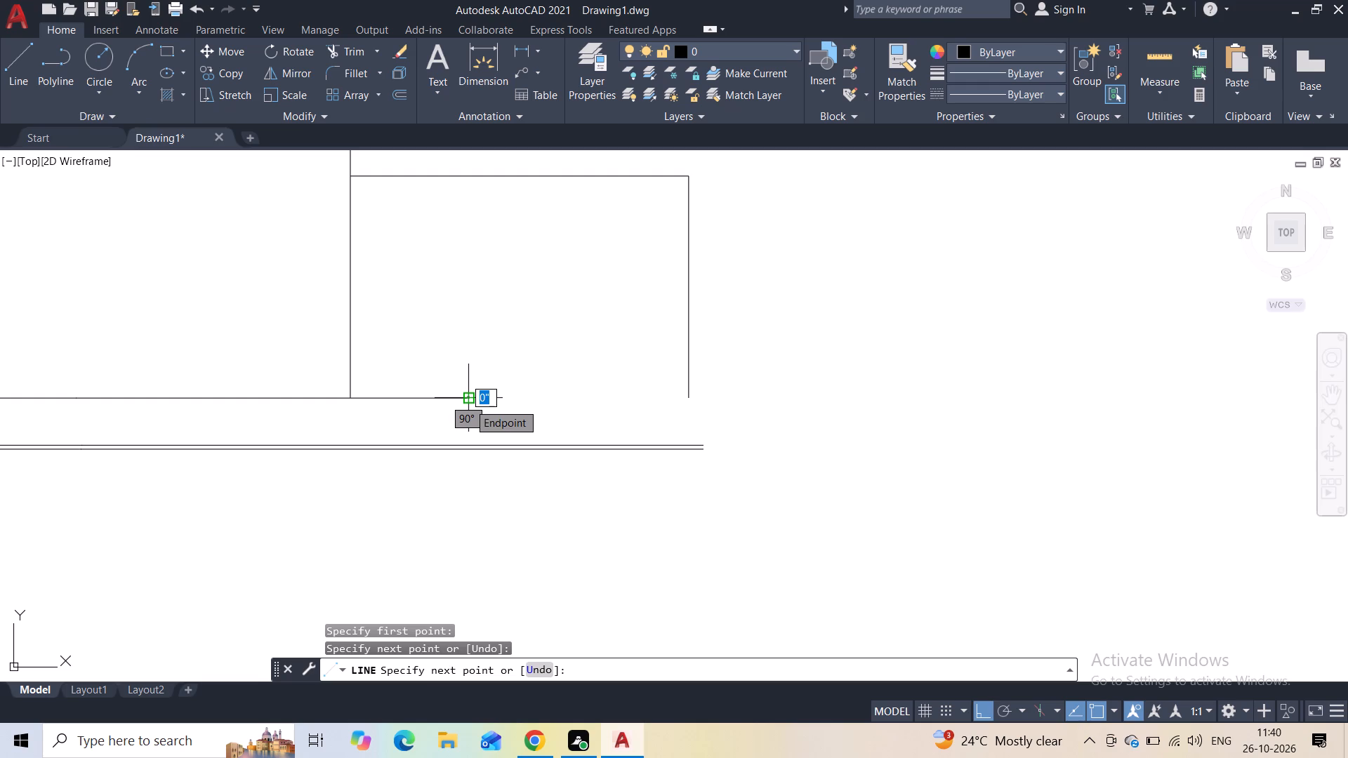
key("F8")
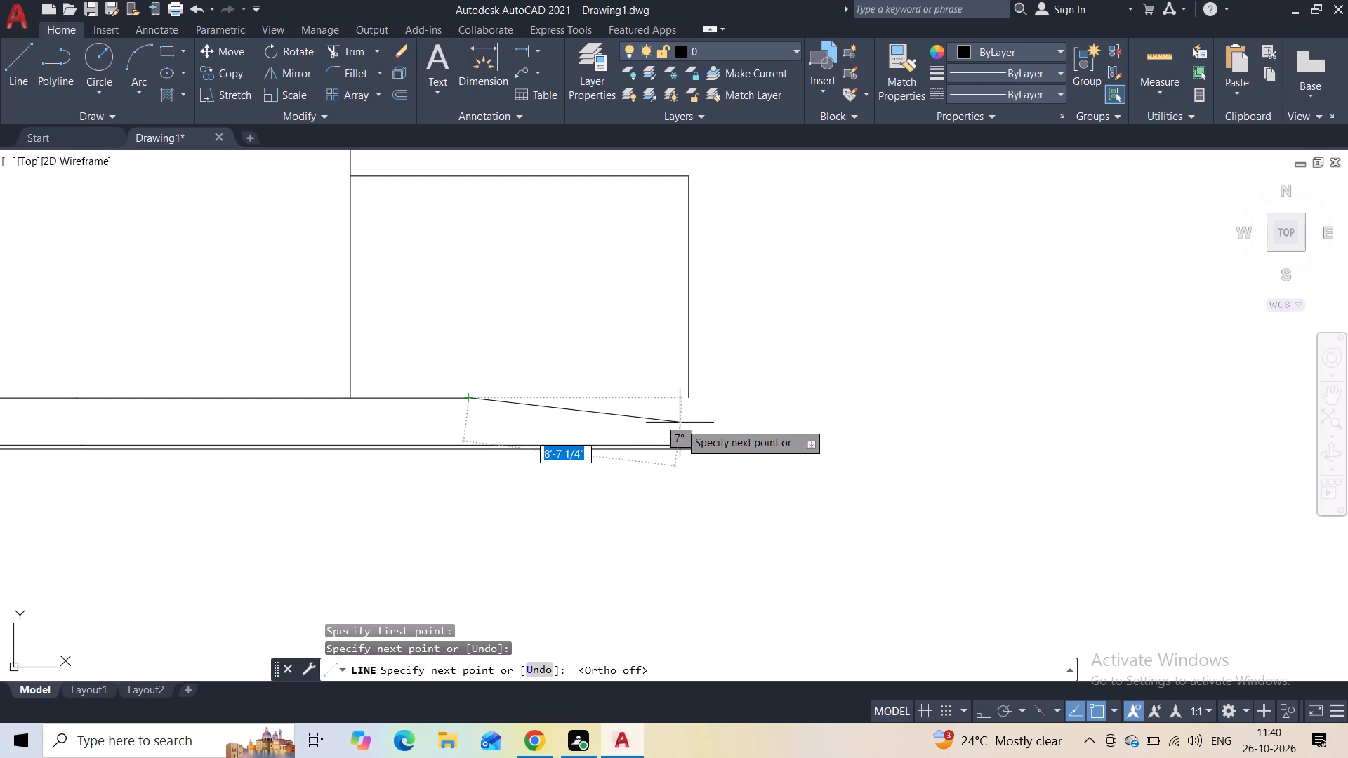
left_click(729, 408)
key("Escape")
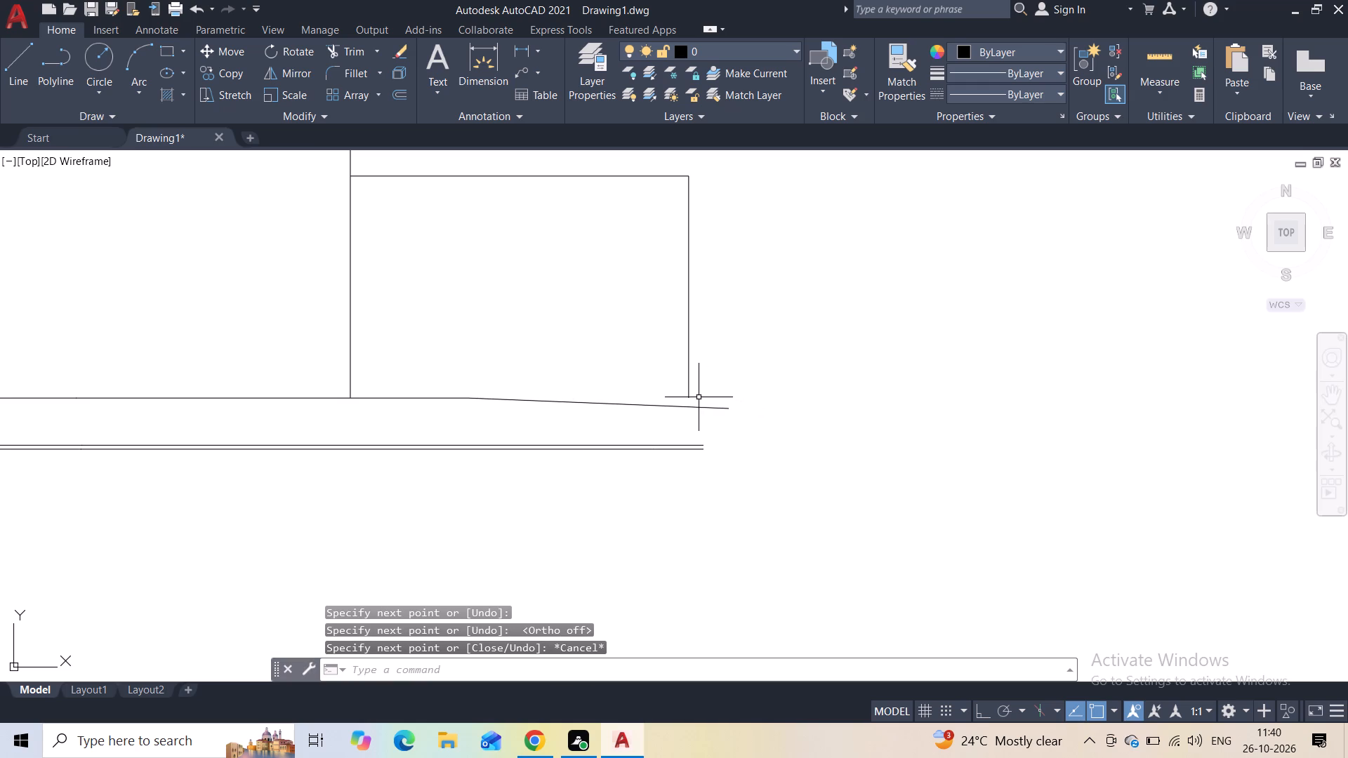
Extend the annex's outer vertical edge down to the sloping plinth line.
type("ex")
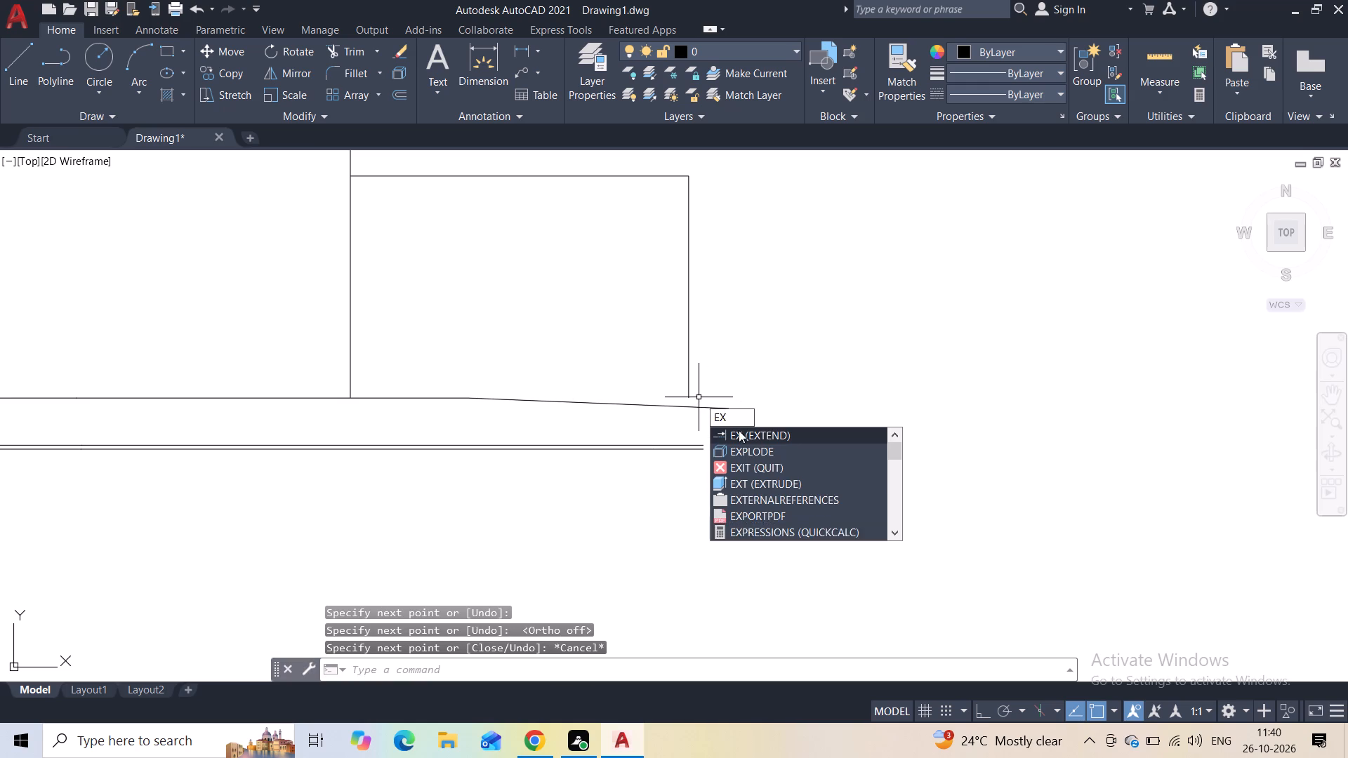
left_click(739, 430)
left_click(689, 392)
key("Escape")
scroll(667, 358, "down", 2)
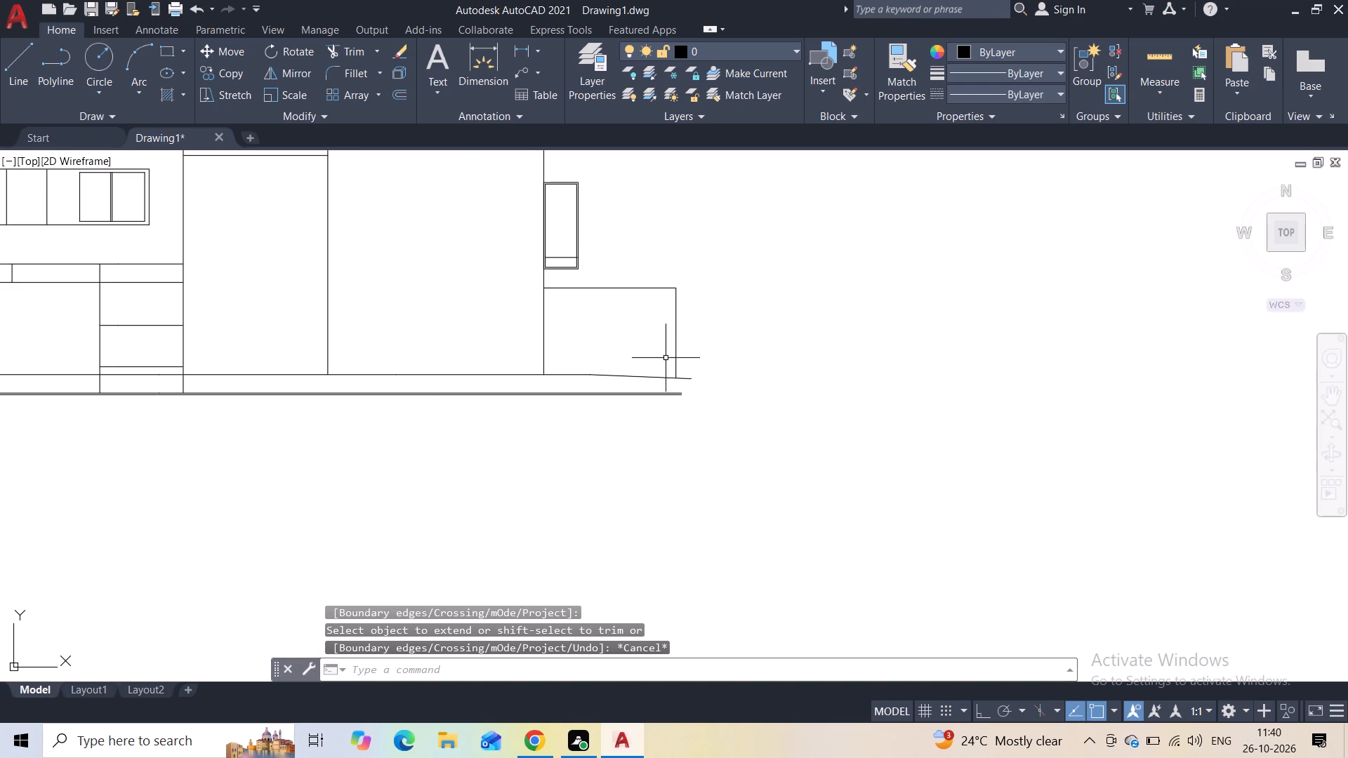
Draw a window rectangle about 12' by 5'-6" on the tall outer block, starting from its left edge below the adjoining roofline.
middle_click_drag(638, 345, 722, 418)
scroll(722, 418, "down", 1)
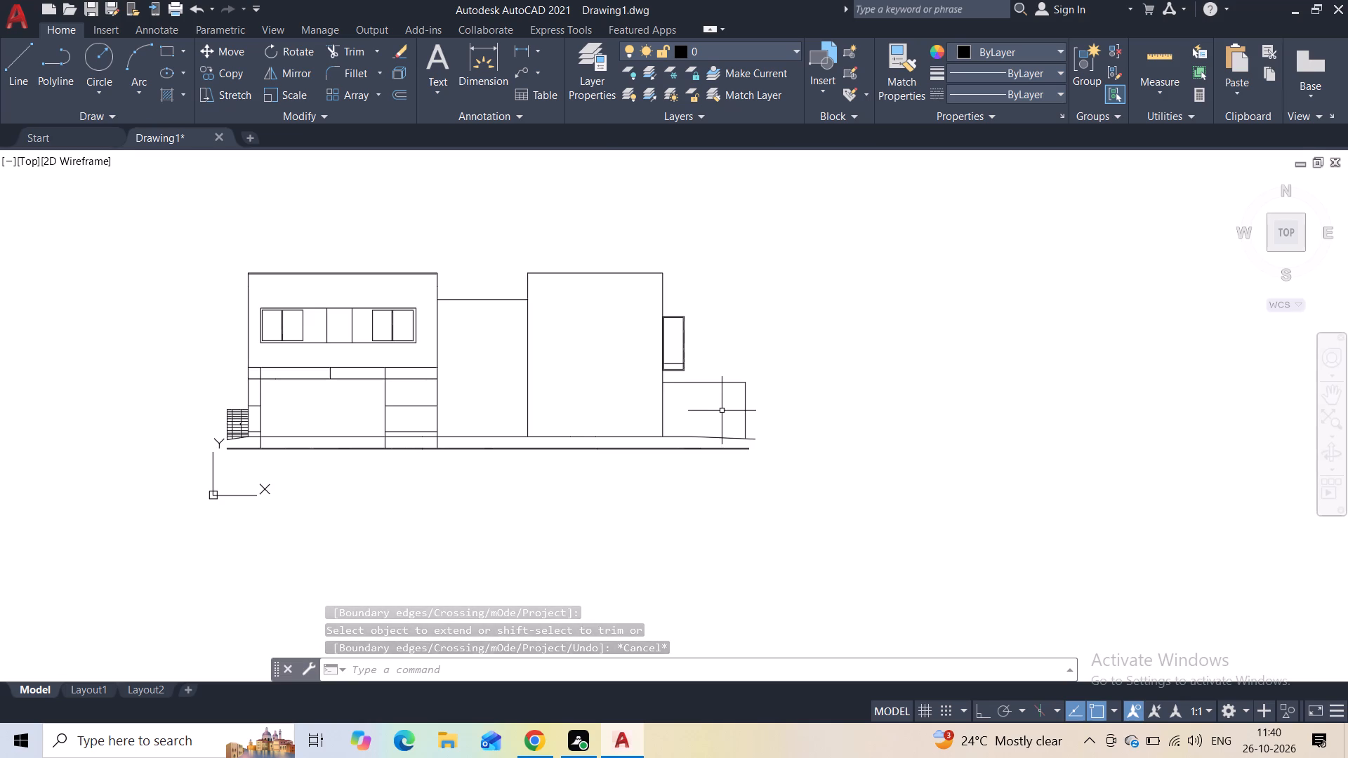
scroll(383, 330, "up", 1)
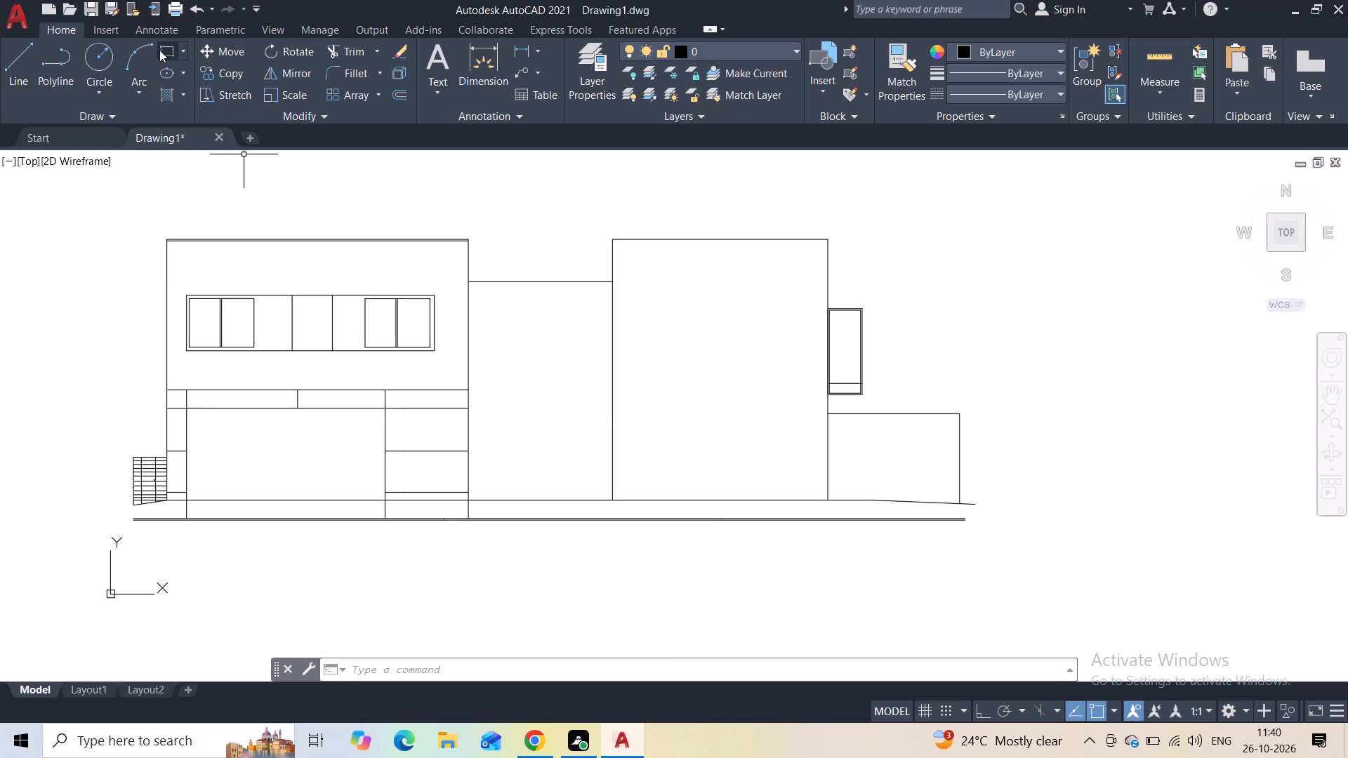
left_click(159, 50)
scroll(630, 325, "up", 1)
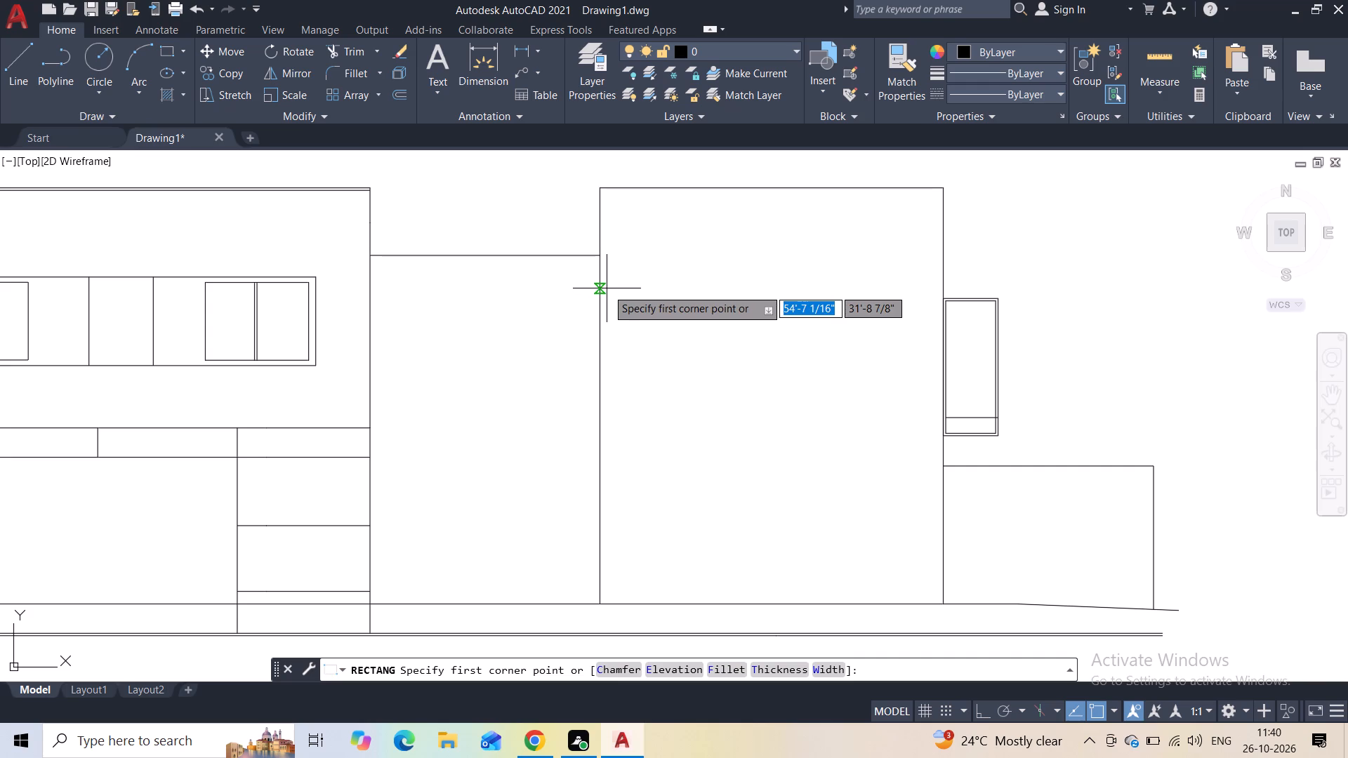
left_click(607, 288)
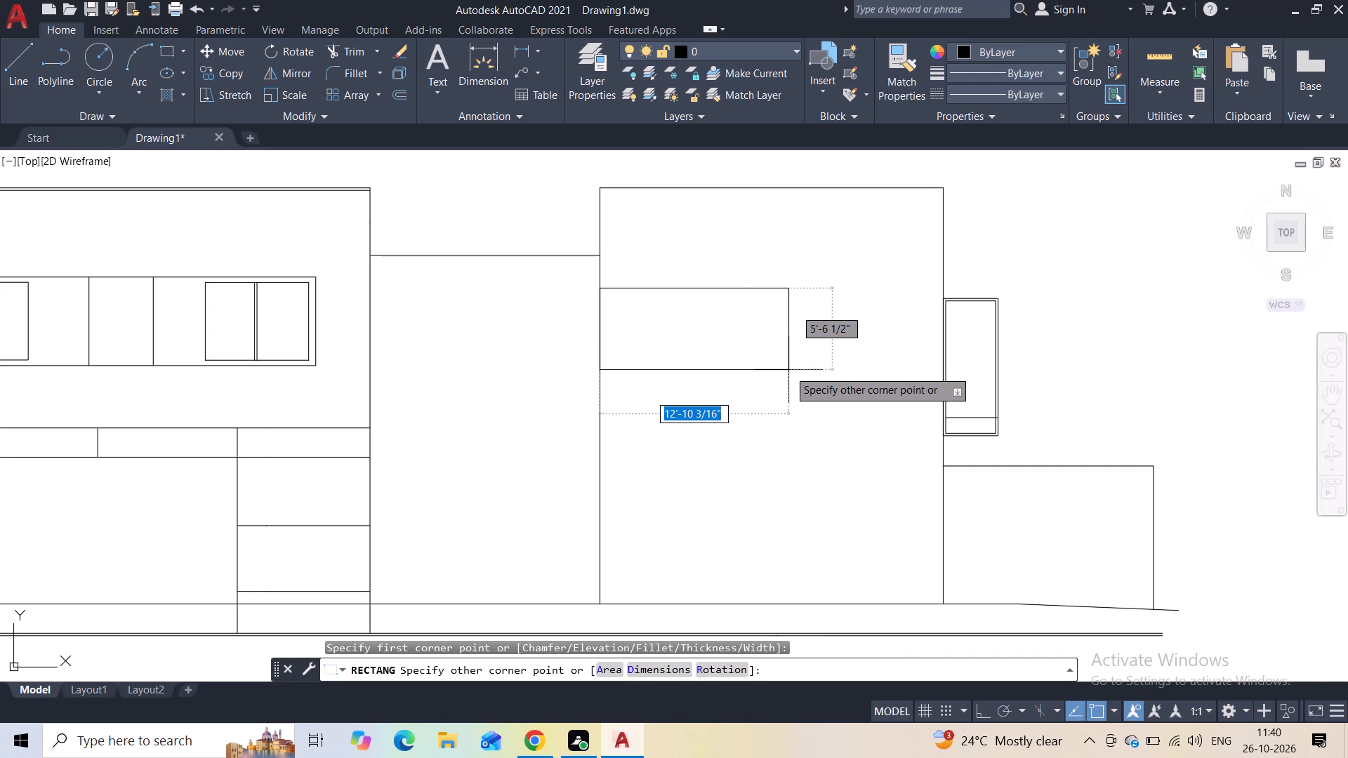
left_click(775, 370)
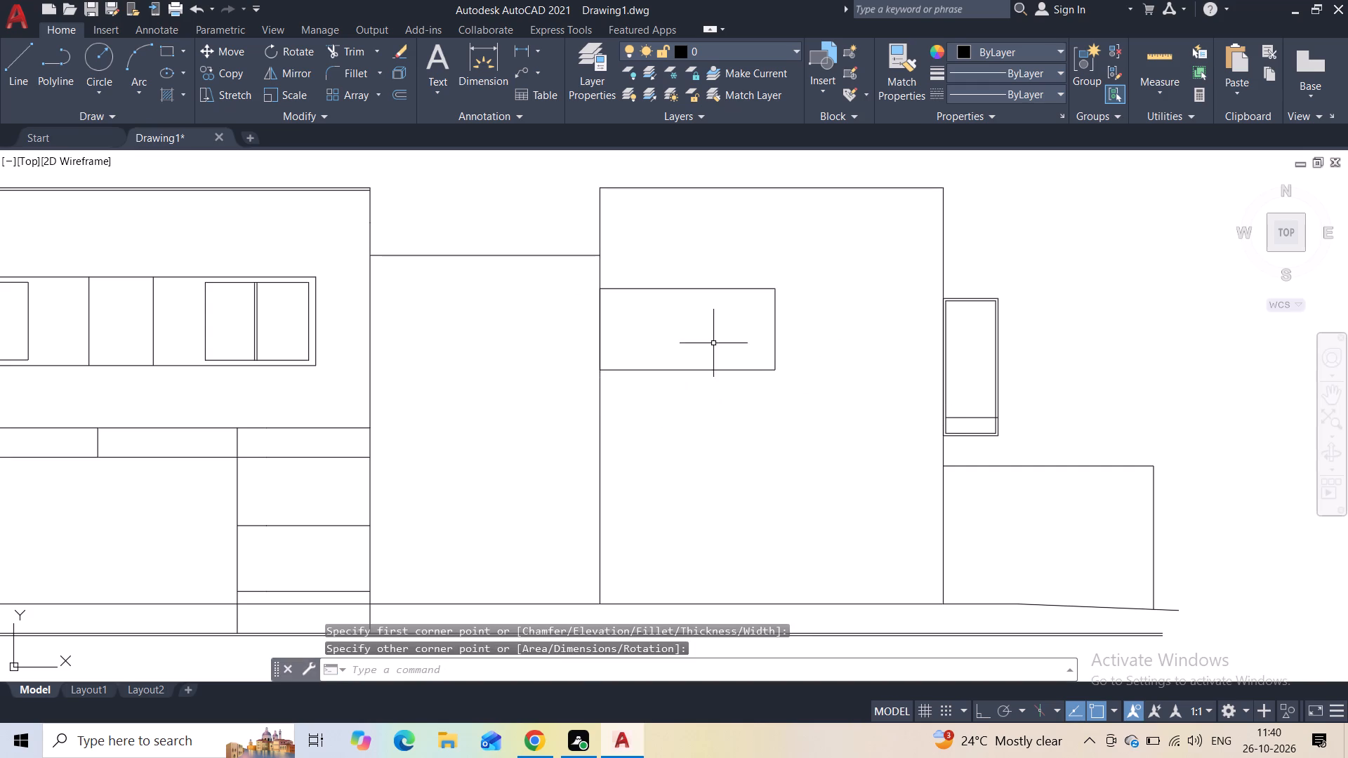
Offset the new window rectangle 2" inward to form its frame.
middle_click_drag(629, 324, 648, 319)
scroll(628, 324, "up", 1)
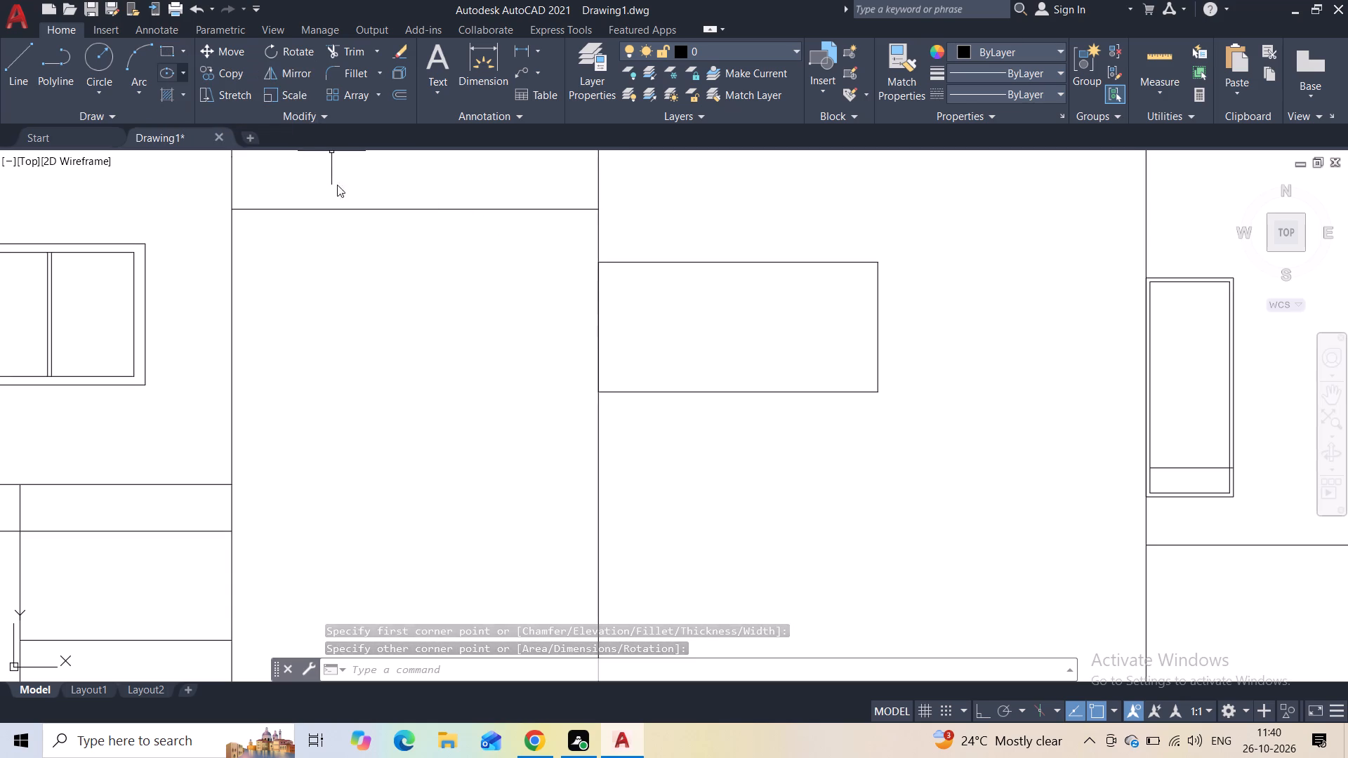
left_click(669, 258)
left_click(664, 300)
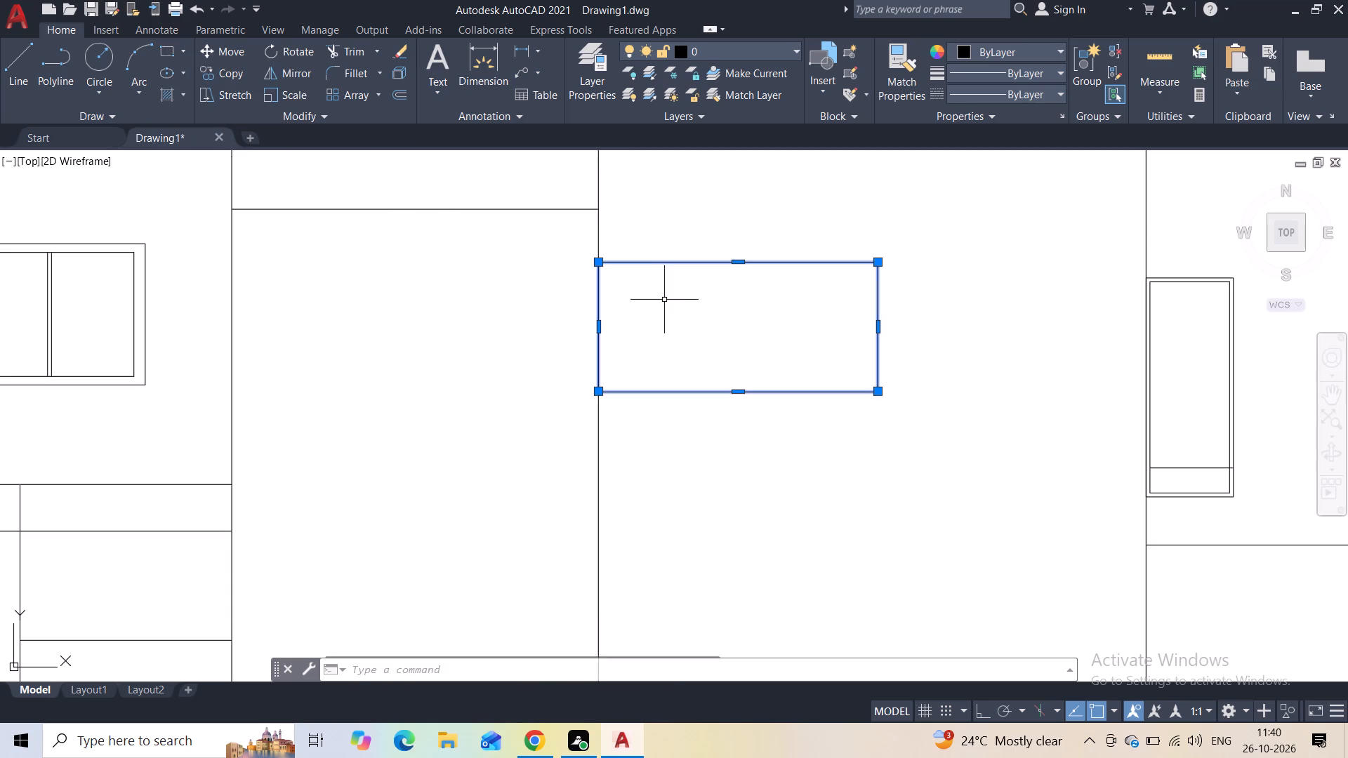
left_click(404, 98)
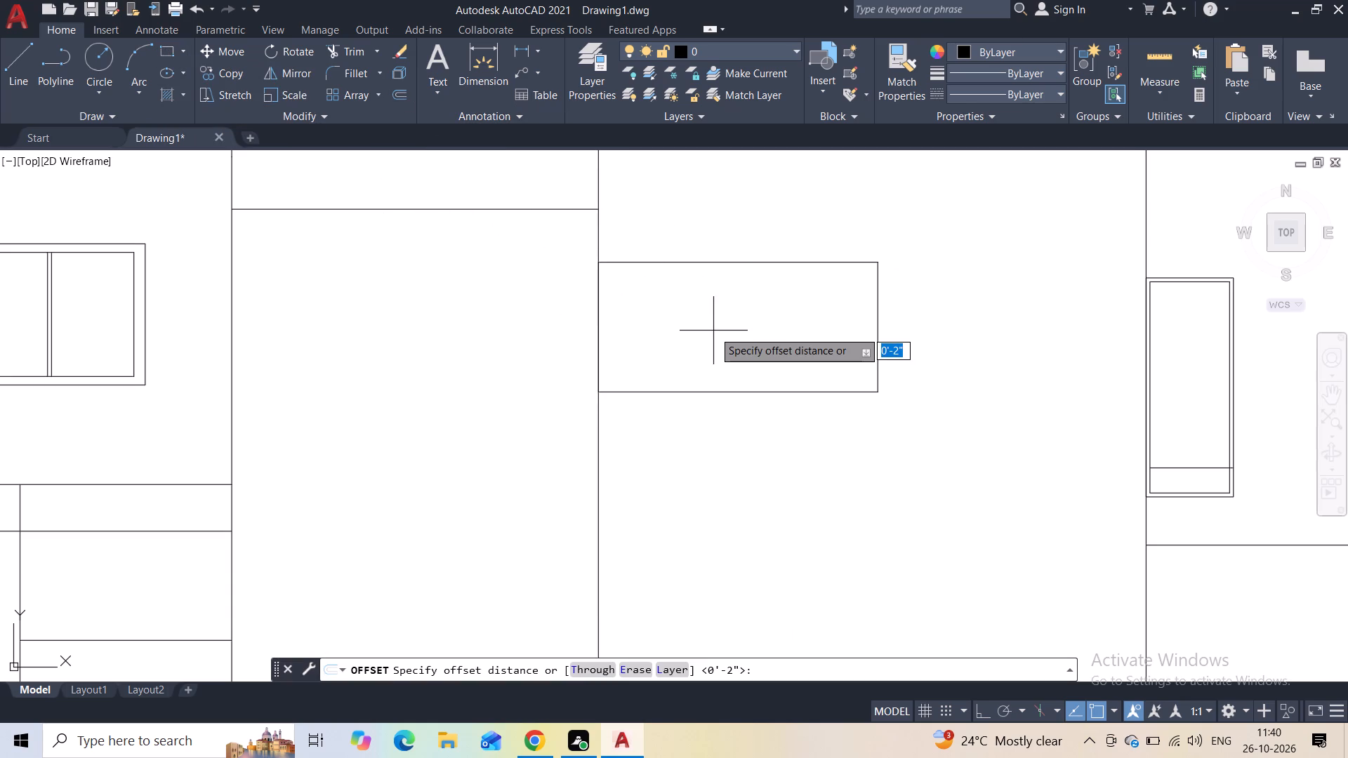
key("2")
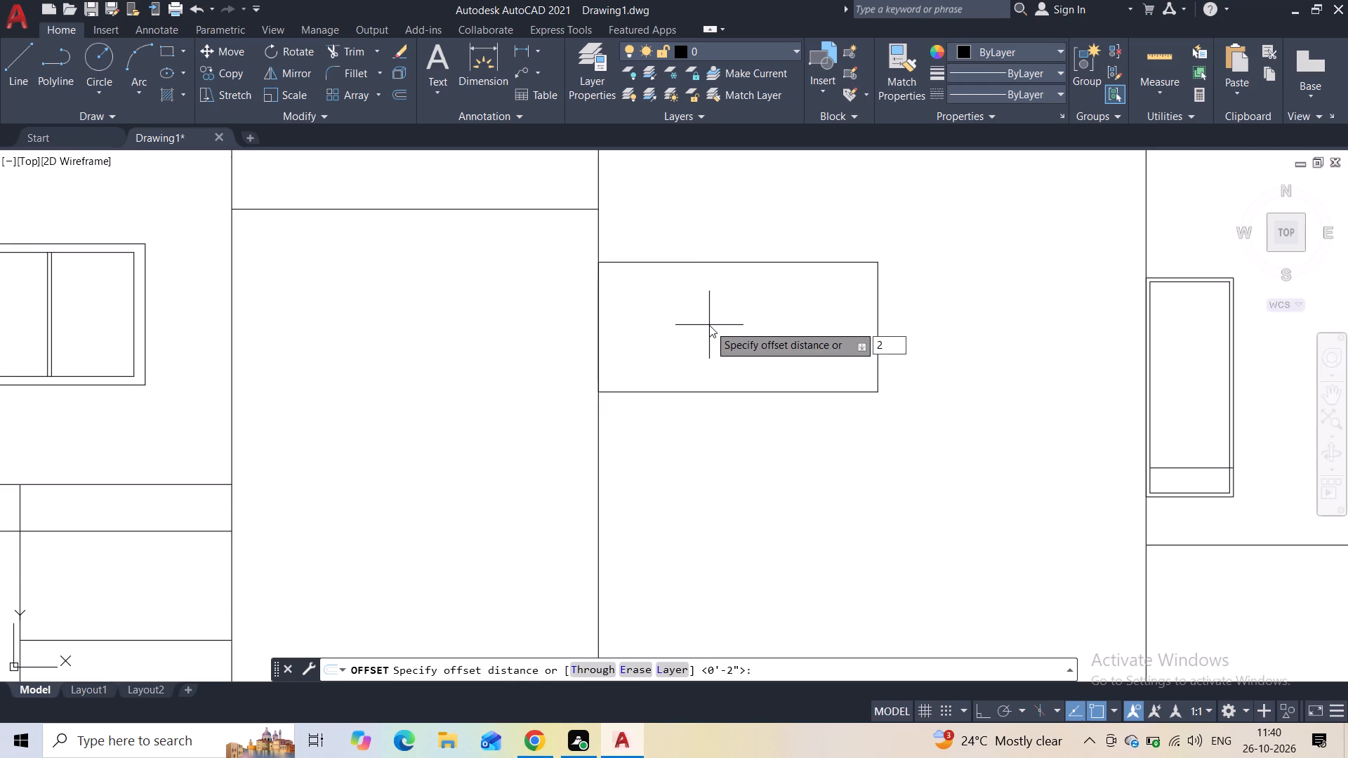
key("shift+quotedbl")
key("Return")
left_click(709, 320)
key("Escape")
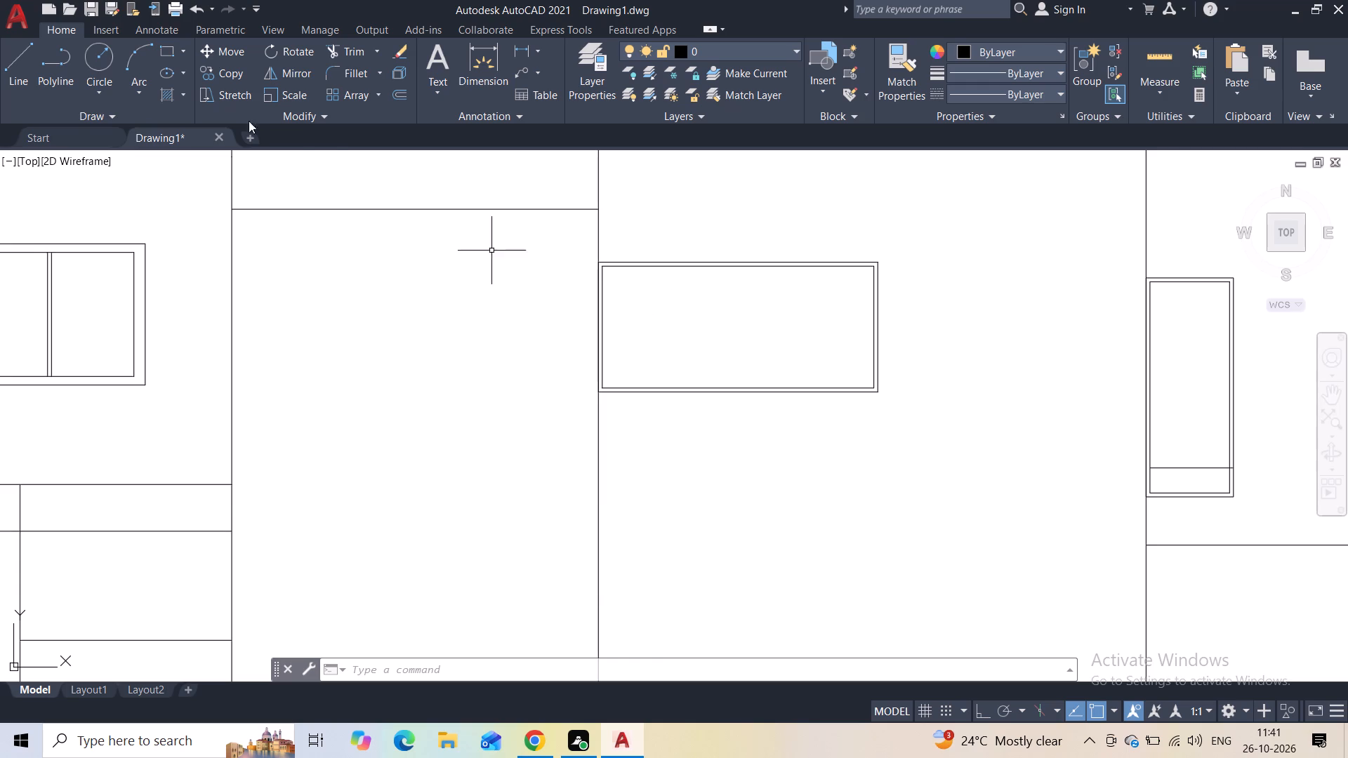
Draw a vertical line between the inner frame's top and bottom edges, at about the first third of the window.
left_click(30, 65)
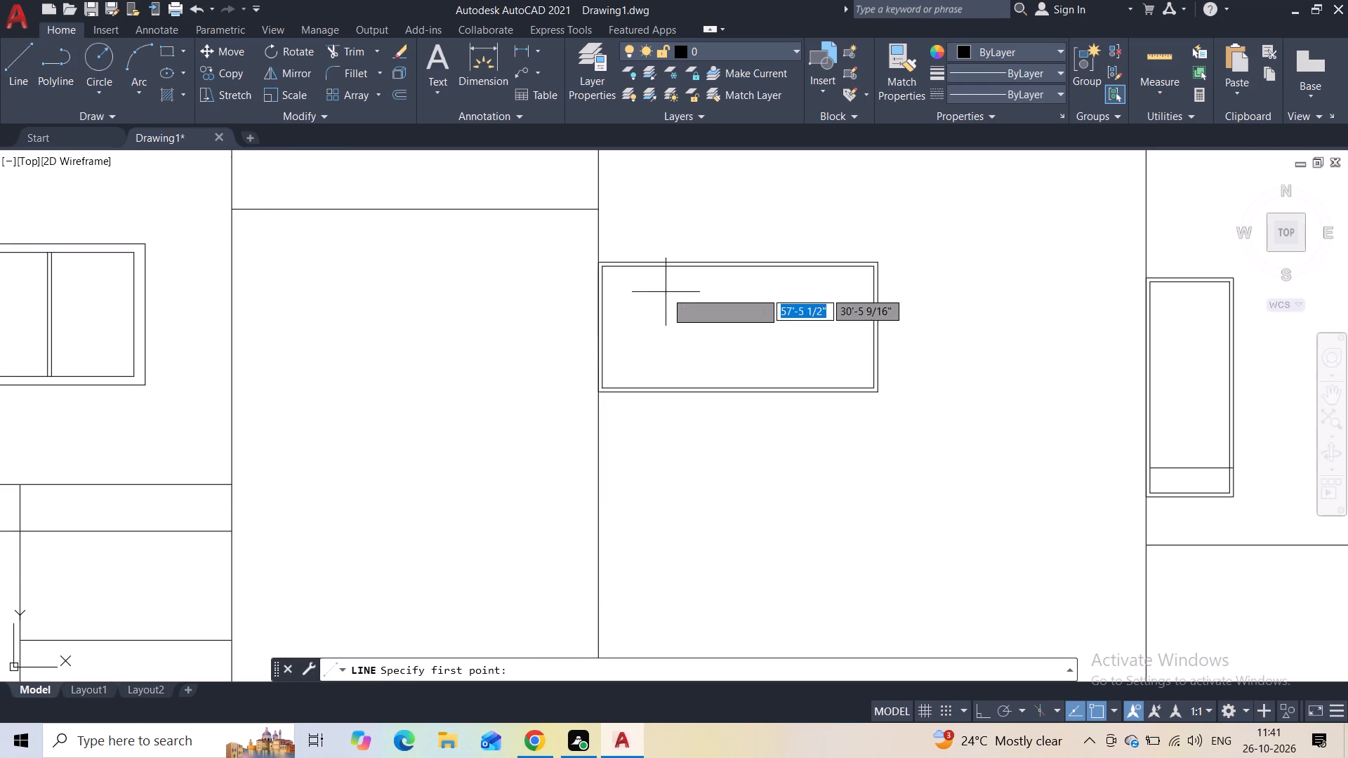
left_click(680, 267)
left_click(682, 386)
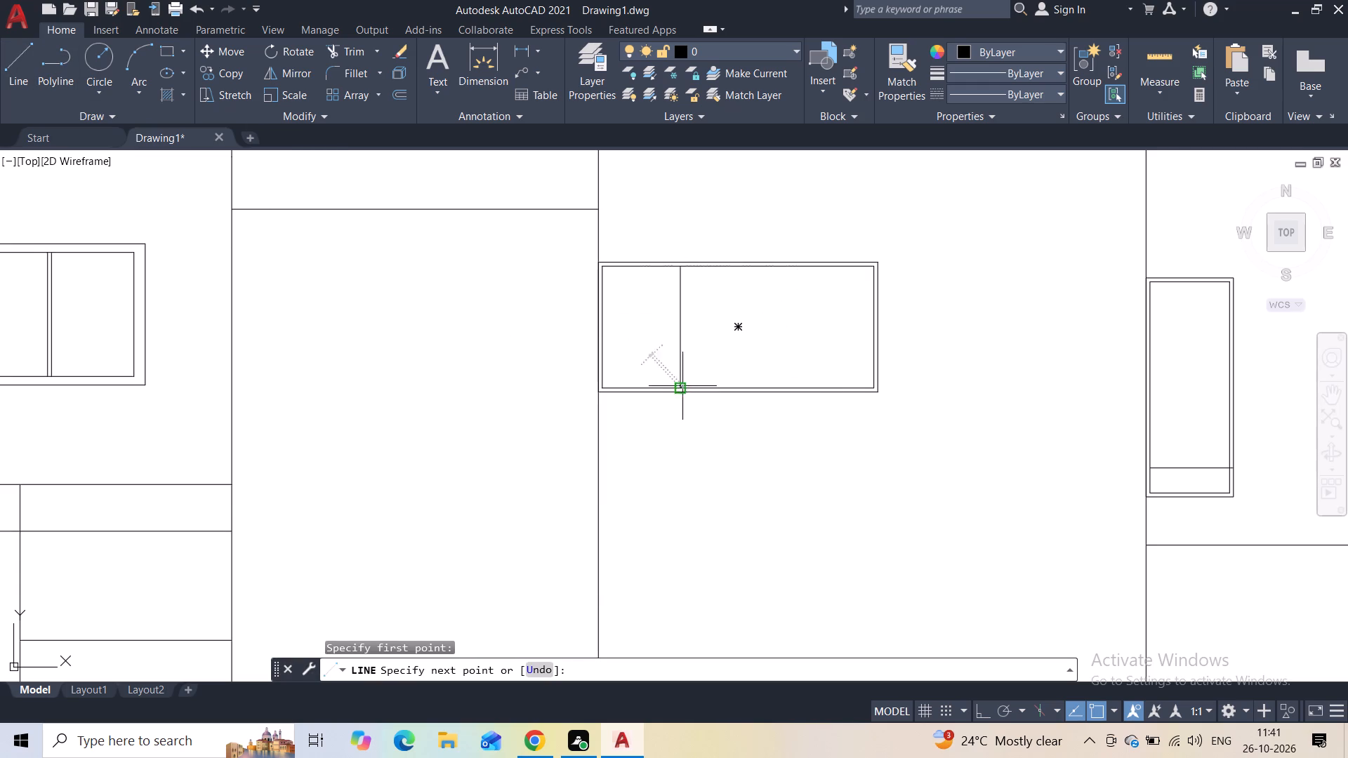
key("Escape")
Offset the vertical dividing line 2" toward the window's wider side to form a mullion.
left_click(692, 317)
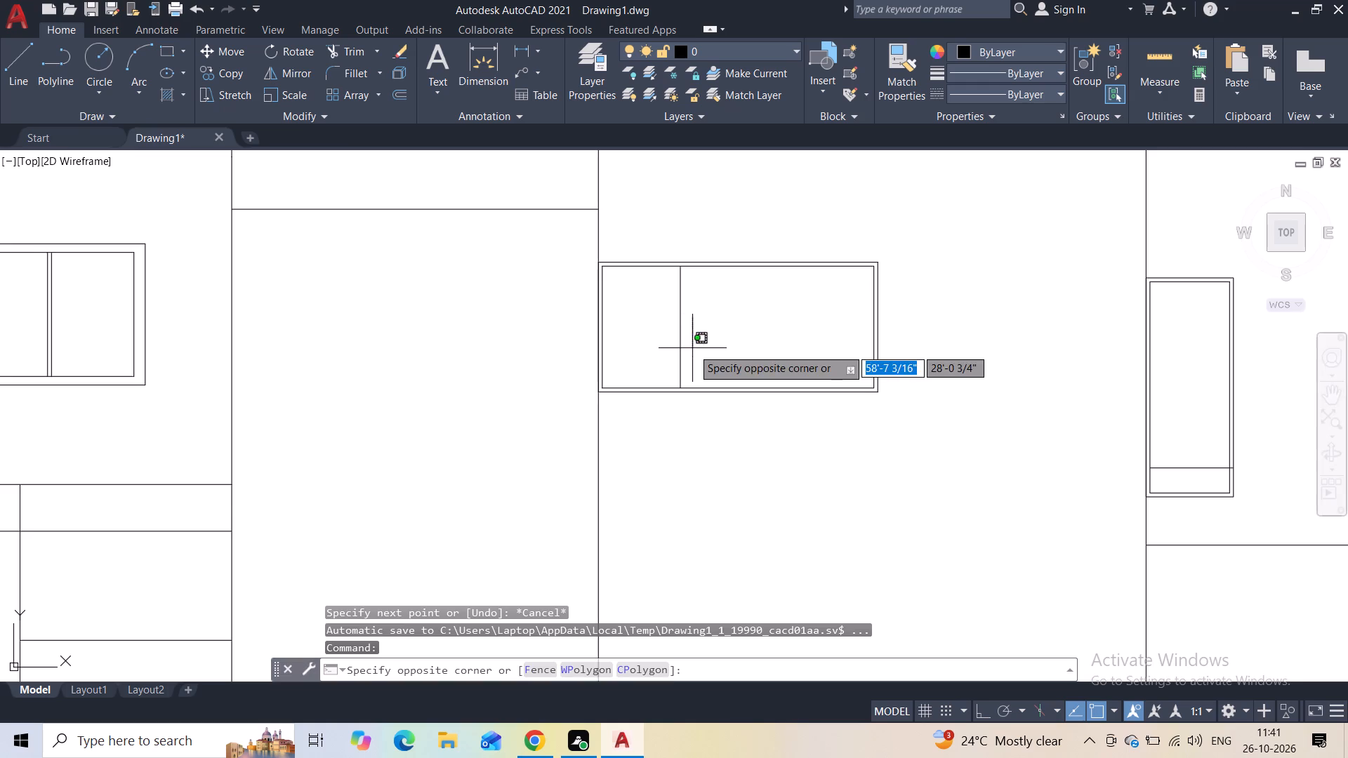
key("Escape")
left_click(703, 338)
left_click(666, 339)
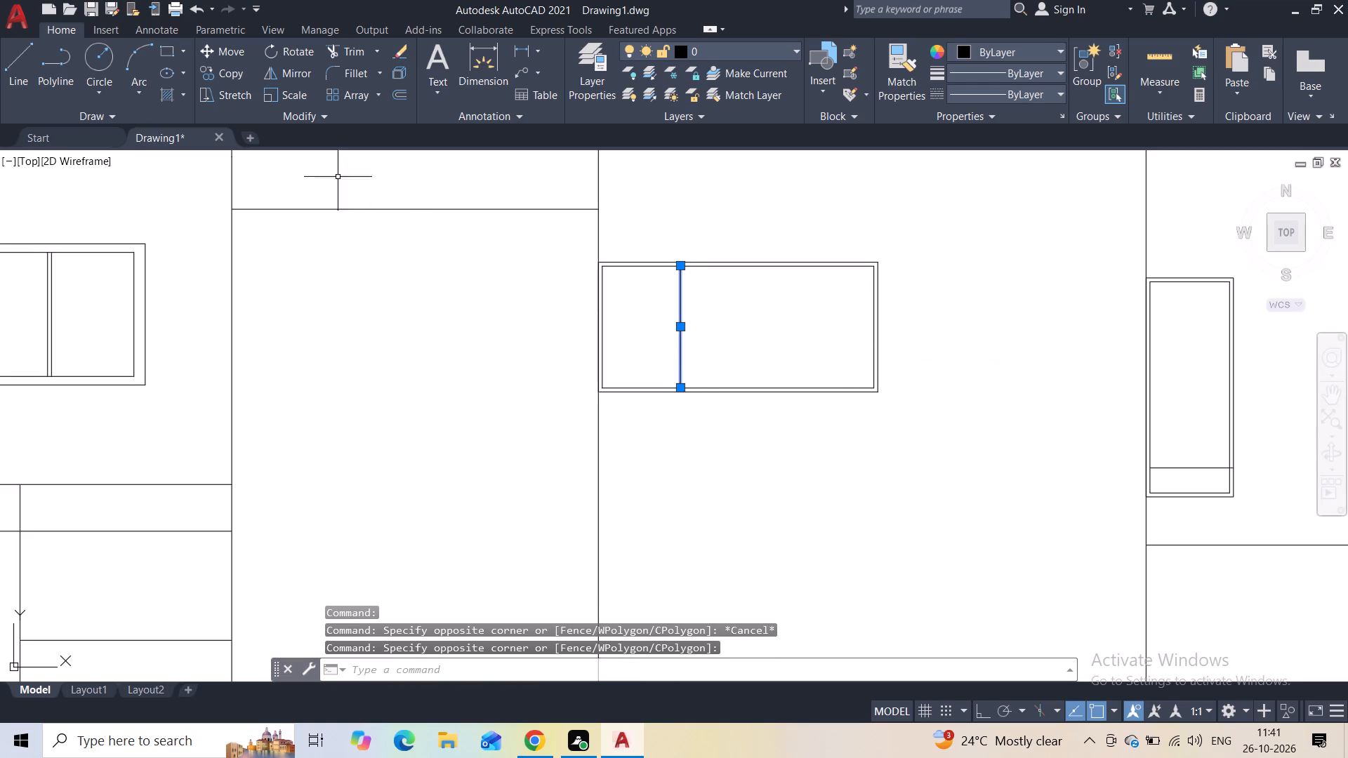
left_click(408, 88)
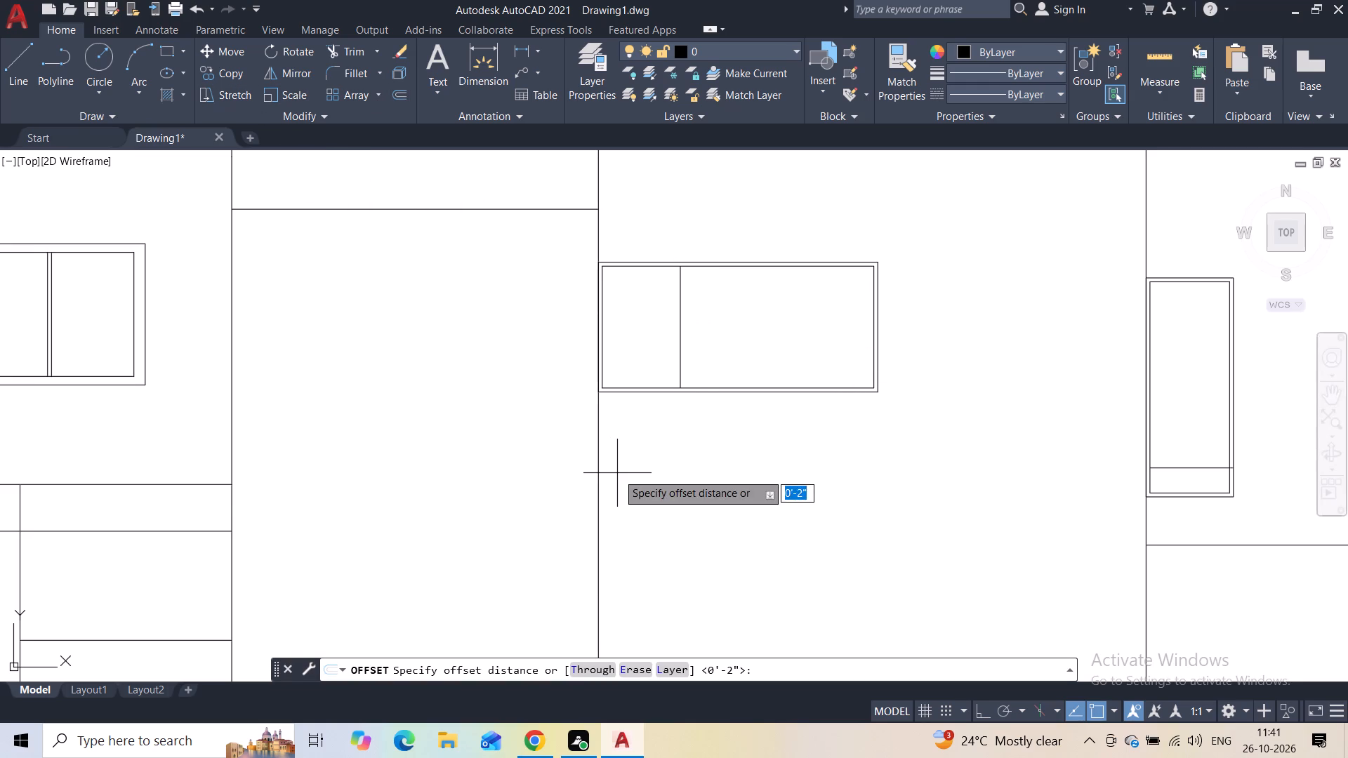
type("2\"")
key("Return")
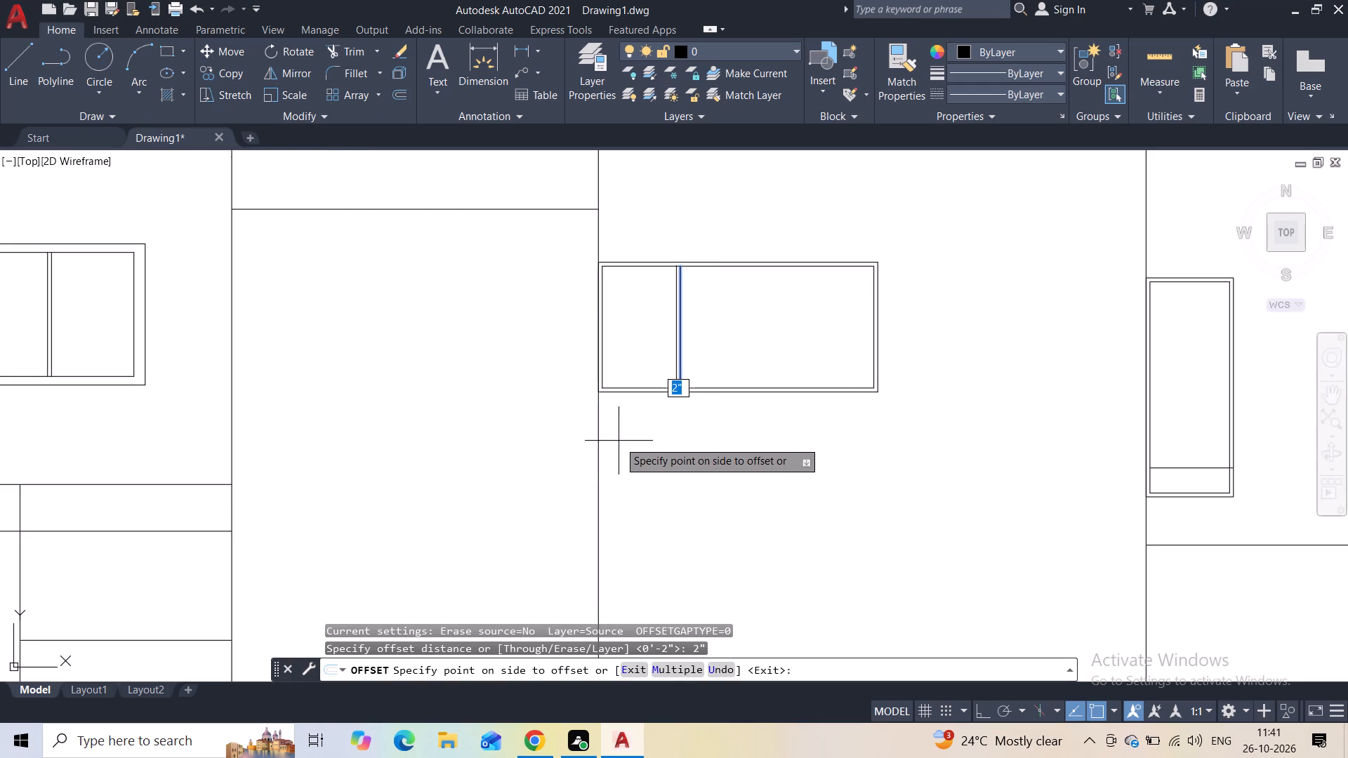
left_click(805, 324)
key("Escape")
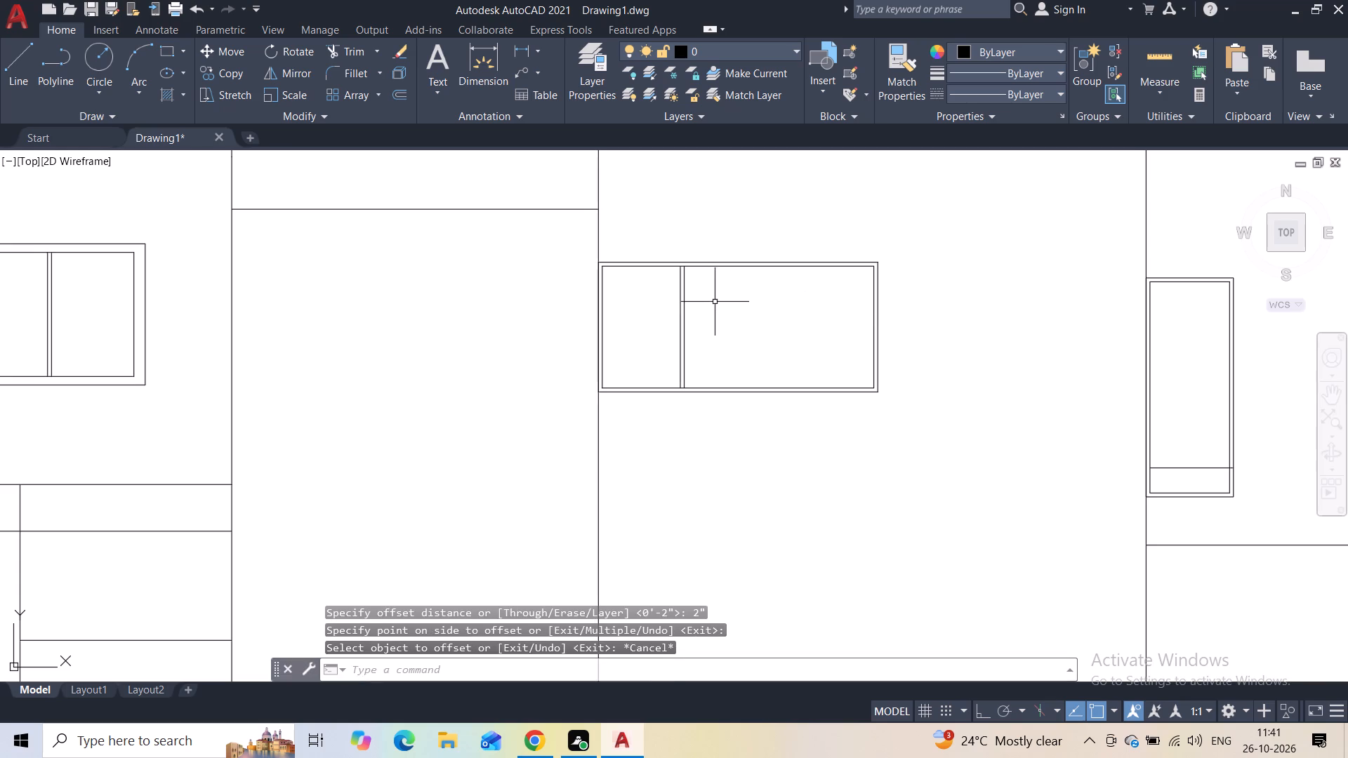
Copy the mullion's two lines about 4'-2" horizontally to divide the window into three panes.
left_click_drag(706, 302, 692, 302)
left_click(645, 298)
left_click(244, 76)
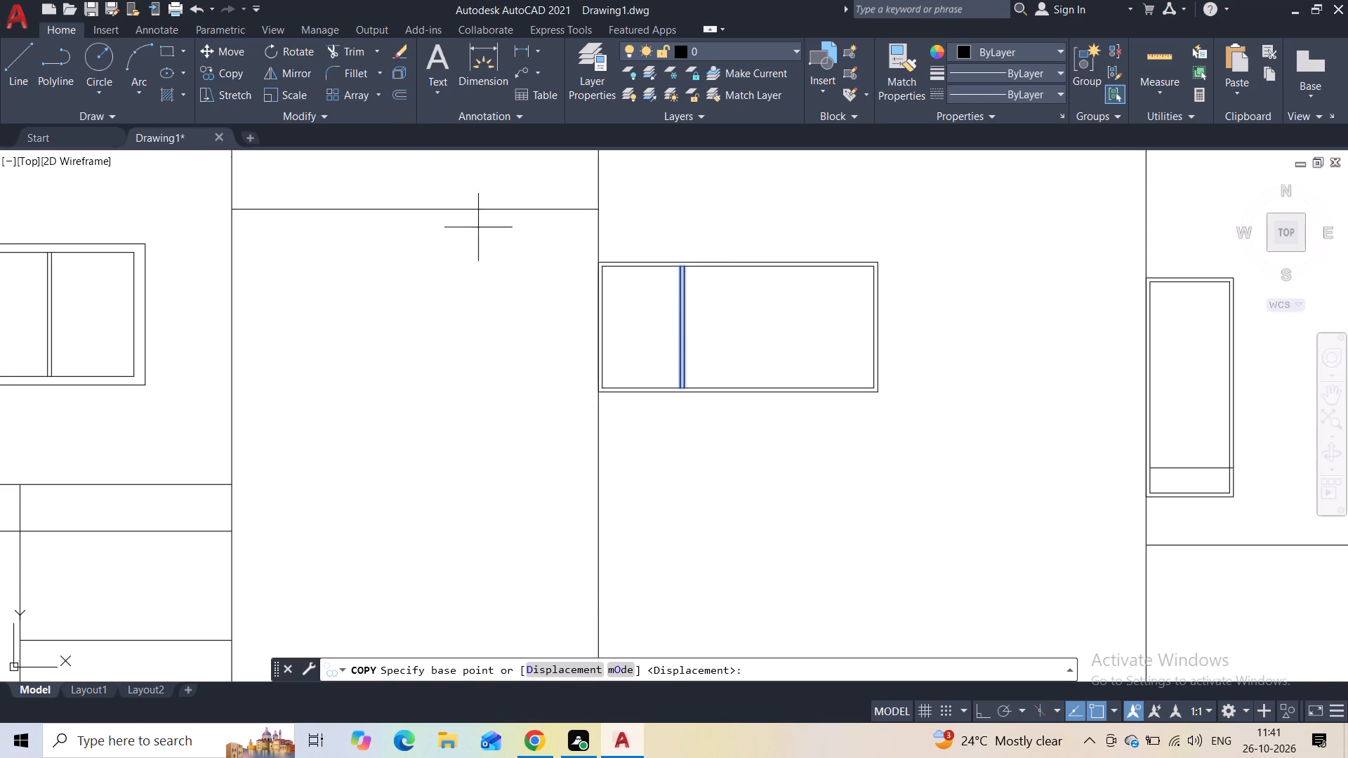
scroll(663, 354, "up", 2)
left_click(711, 432)
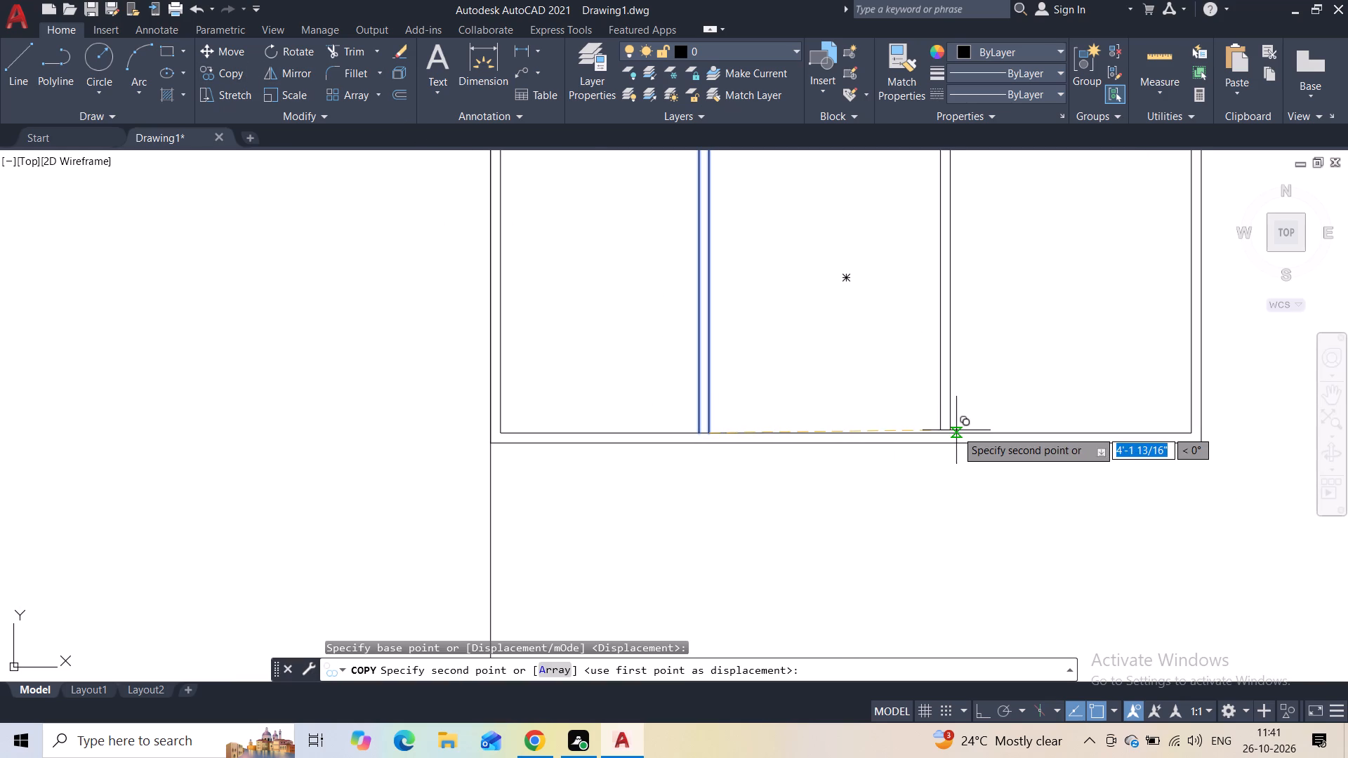
scroll(956, 430, "down", 1)
left_click(956, 427)
key("Escape")
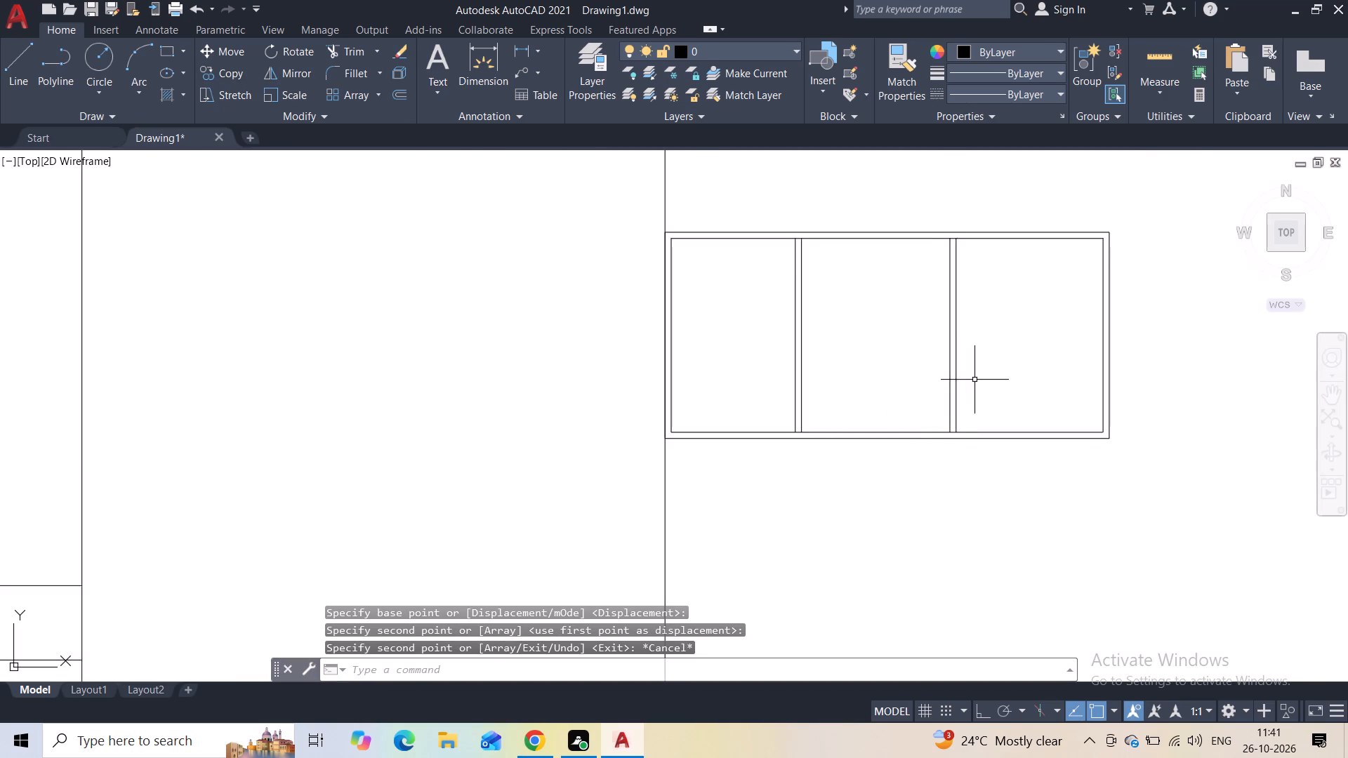
Copy the three-pane window about 14'-8" at 321°, placing its lower right corner on the tall block's opposite edge above the annex roofline.
scroll(975, 378, "down", 1)
middle_click_drag(975, 378, 716, 331)
scroll(715, 330, "down", 2)
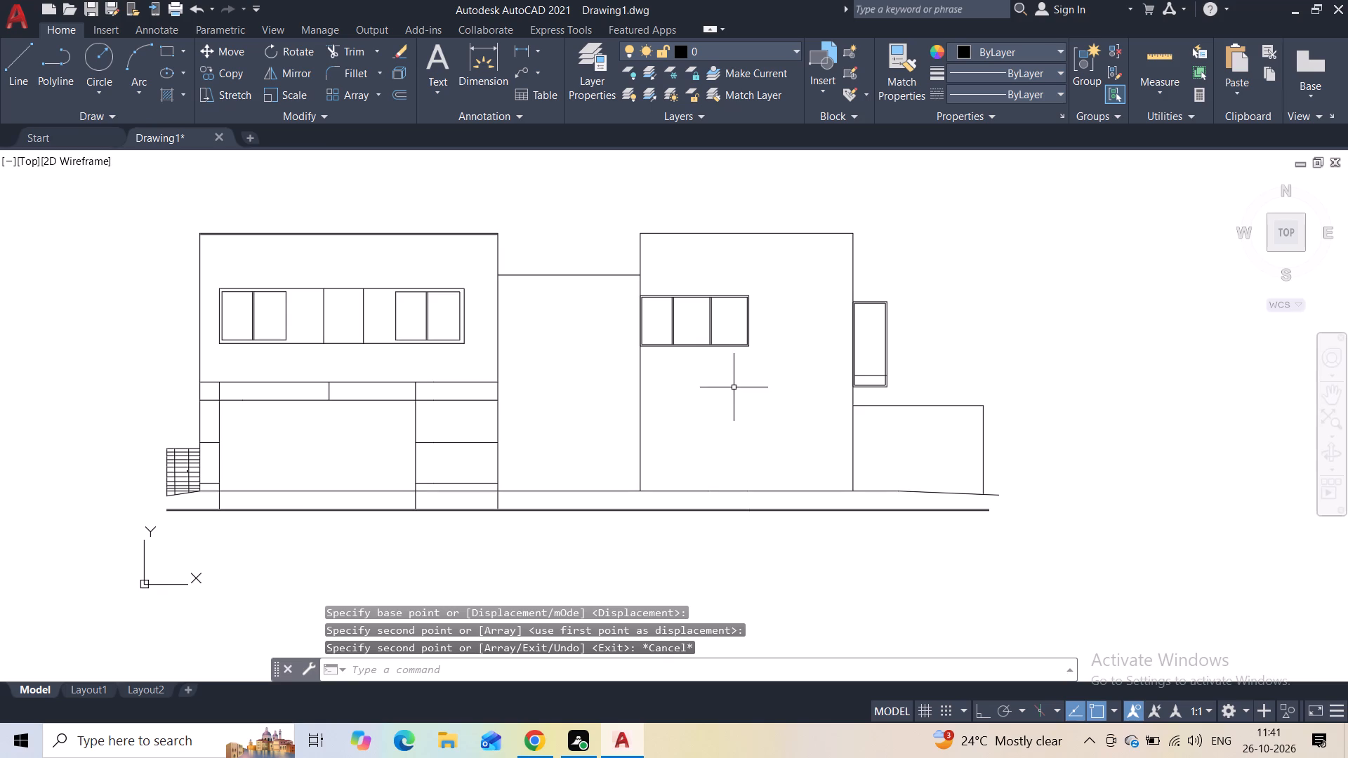
left_click(746, 290)
left_click(669, 373)
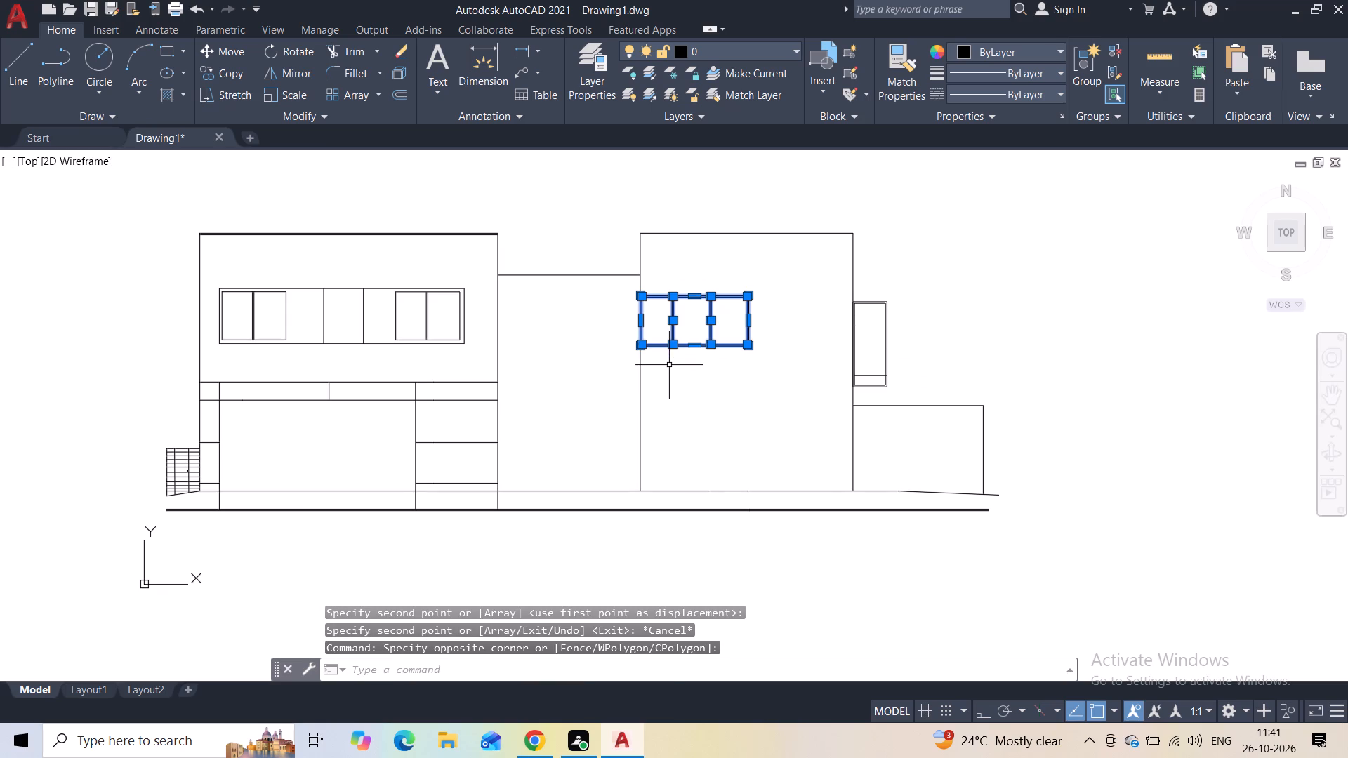
left_click(234, 69)
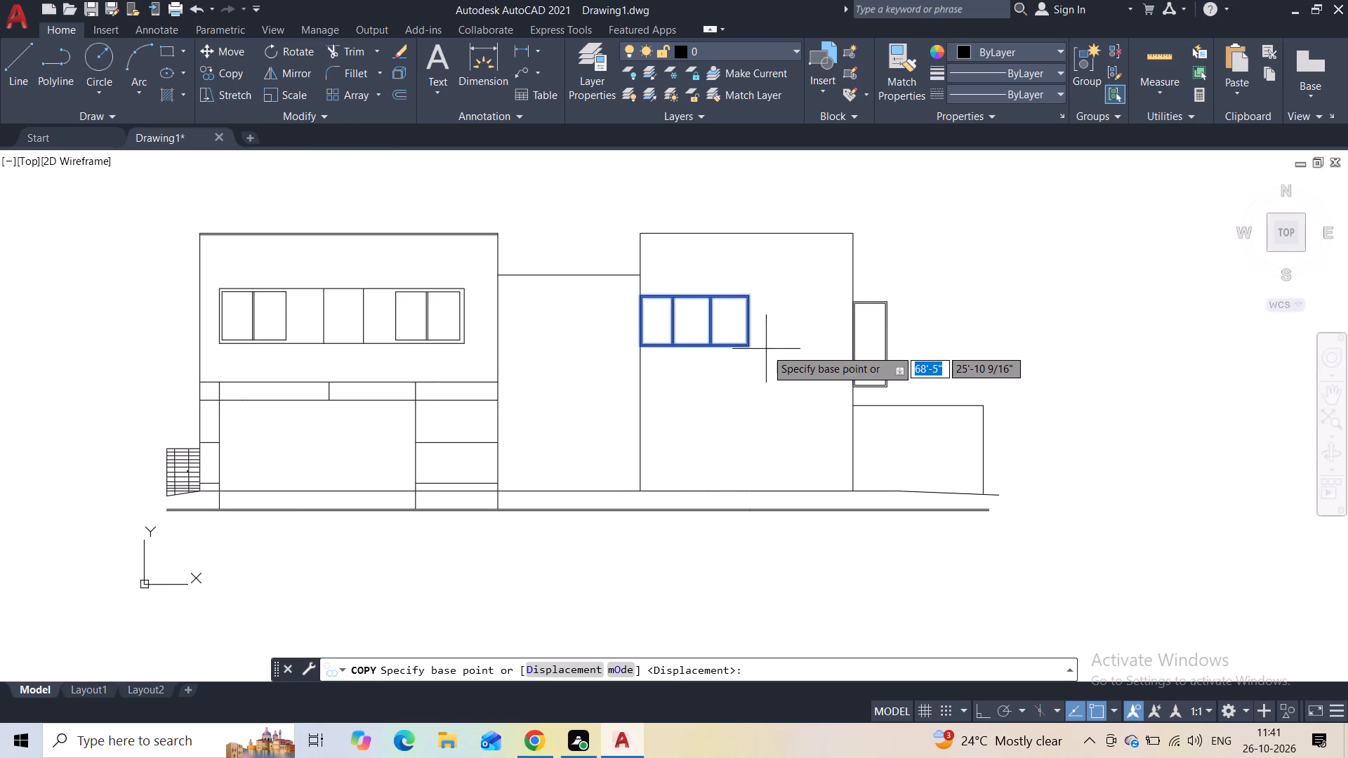
left_click(751, 349)
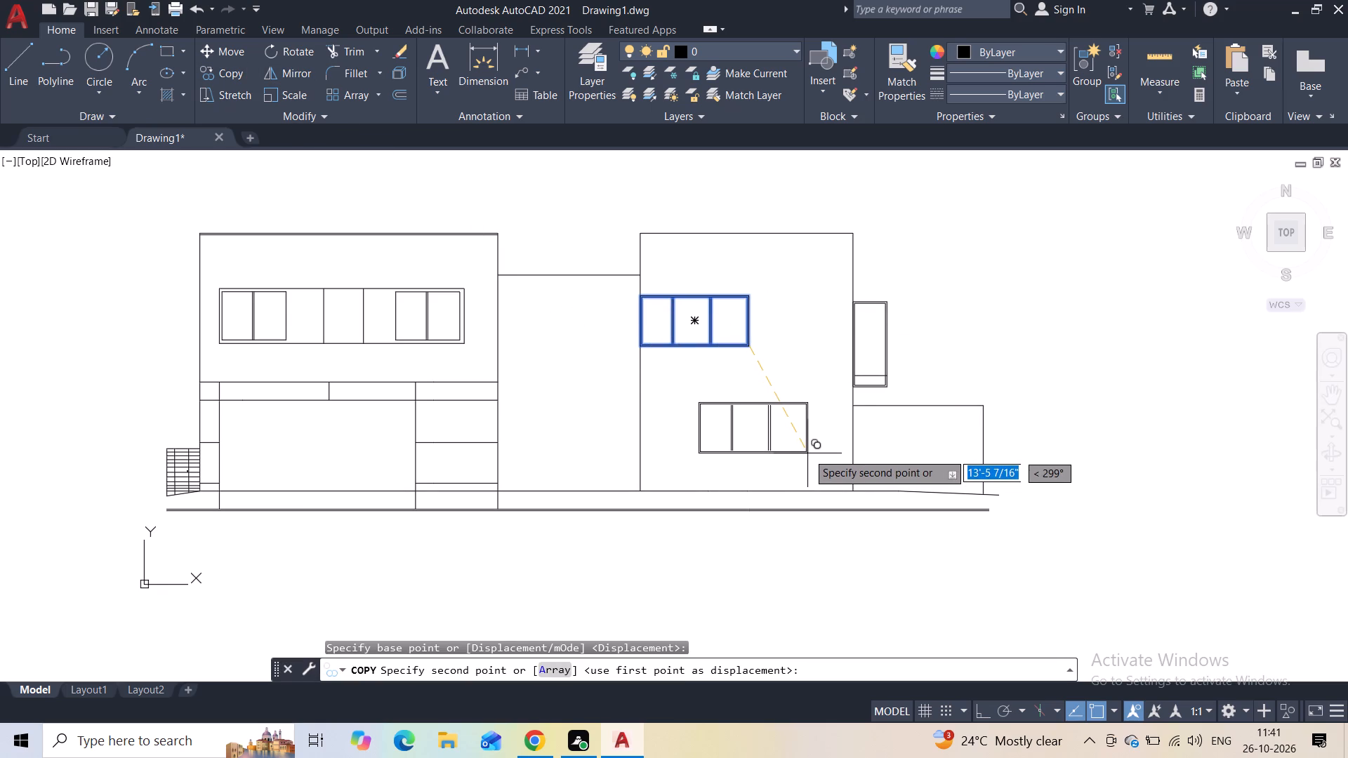
scroll(807, 453, "up", 2)
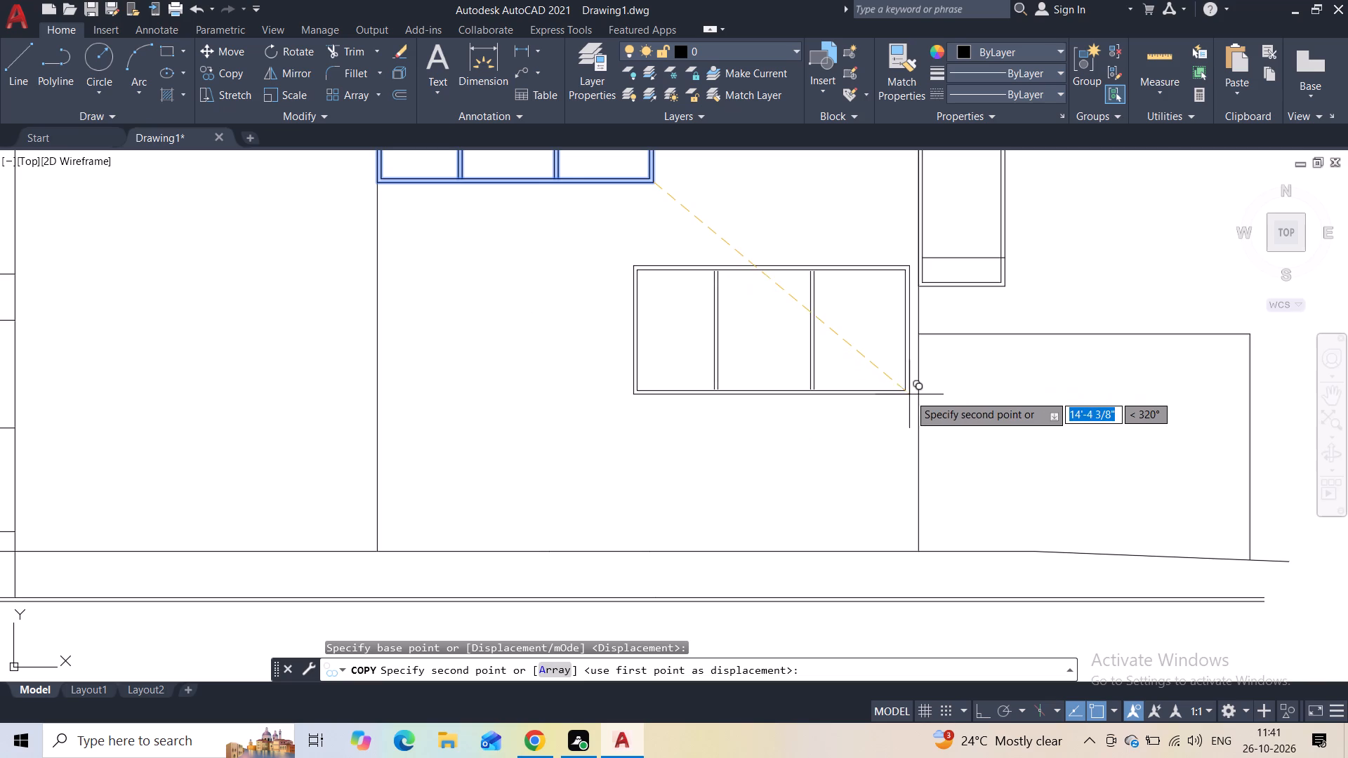
scroll(915, 394, "up", 3)
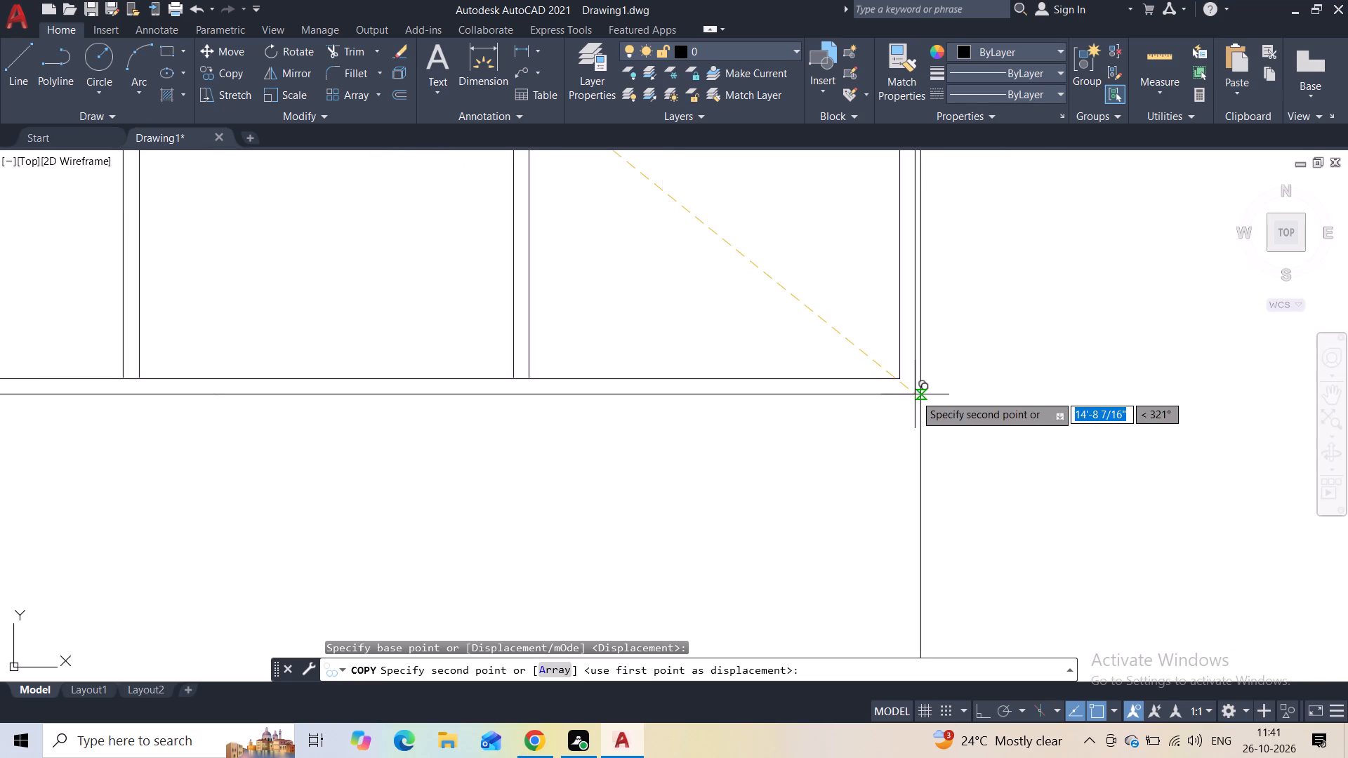
left_click(919, 395)
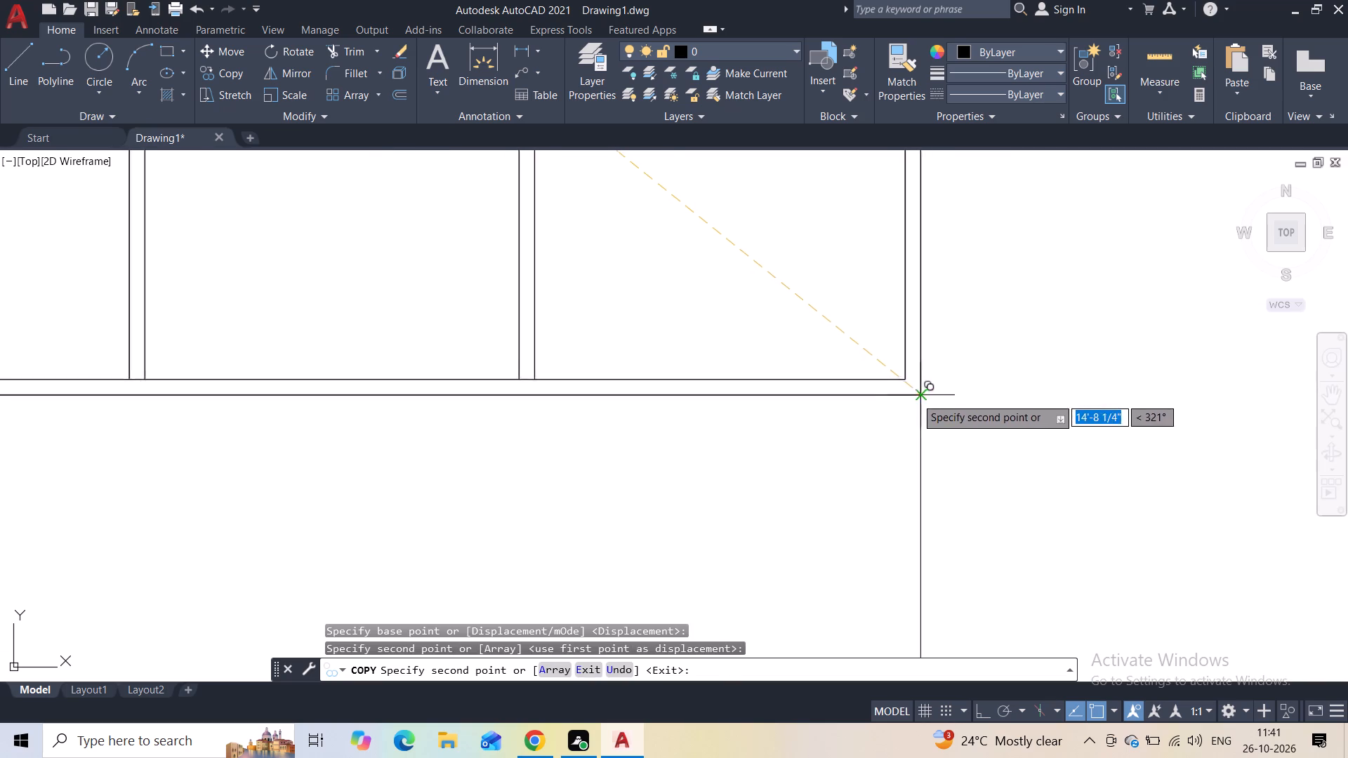
scroll(881, 397, "down", 2)
key("Escape")
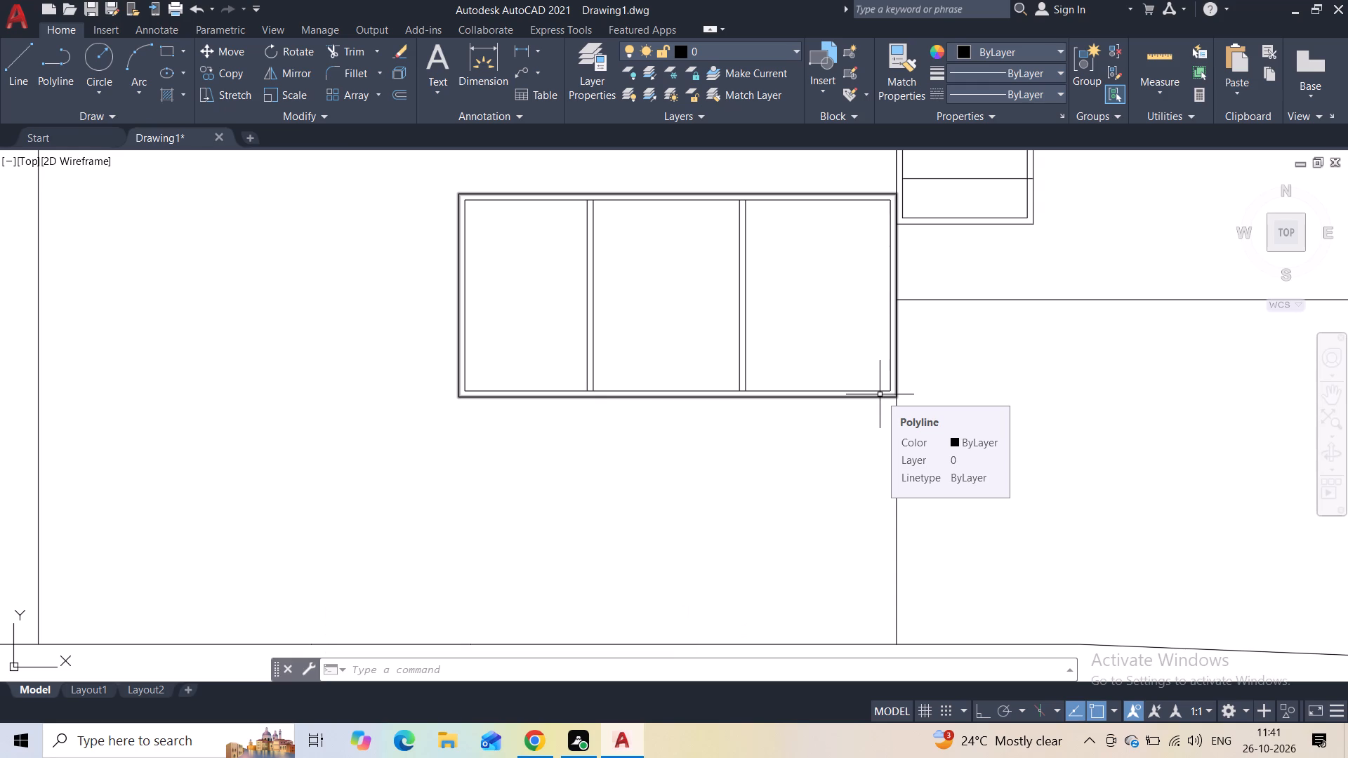
Stretch the copied window's inner frame so its right edge moves back to the second mullion.
left_click(890, 294)
left_click(892, 298)
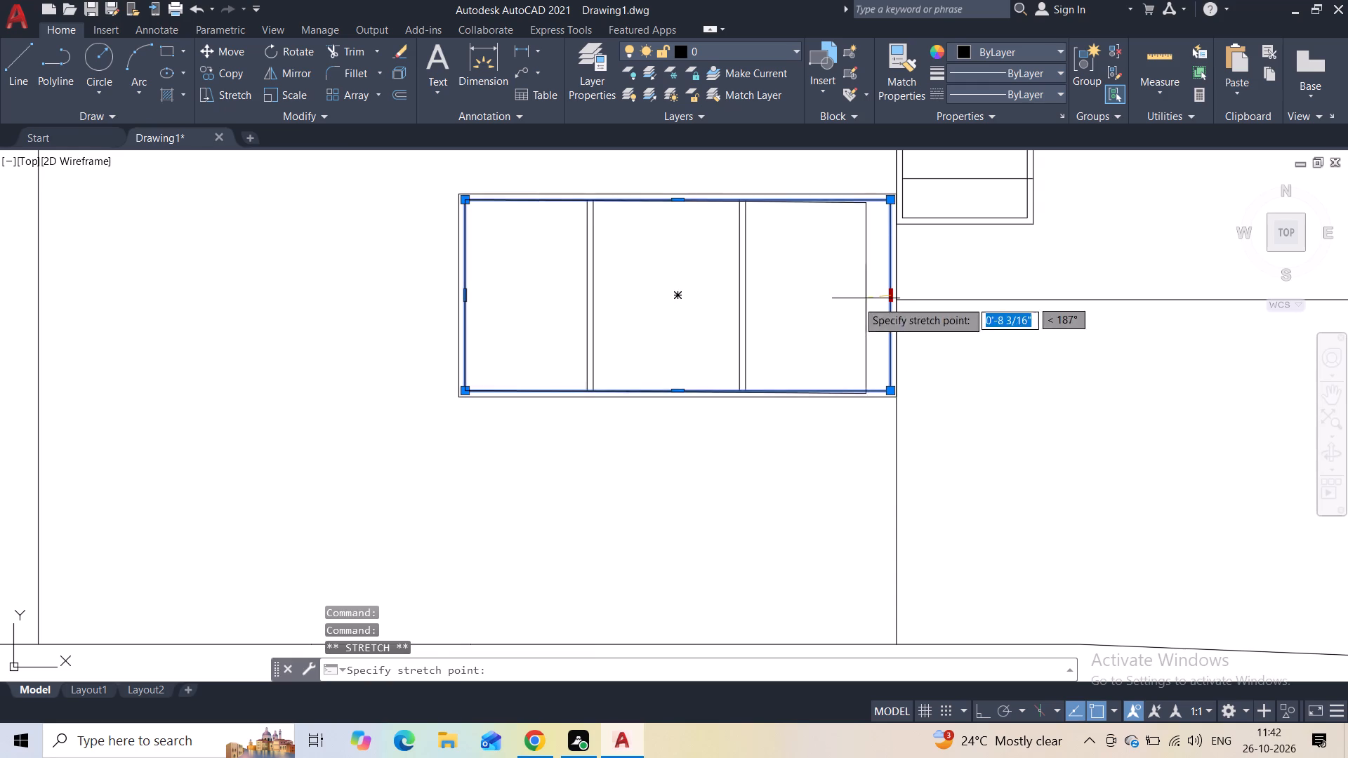
left_click(743, 293)
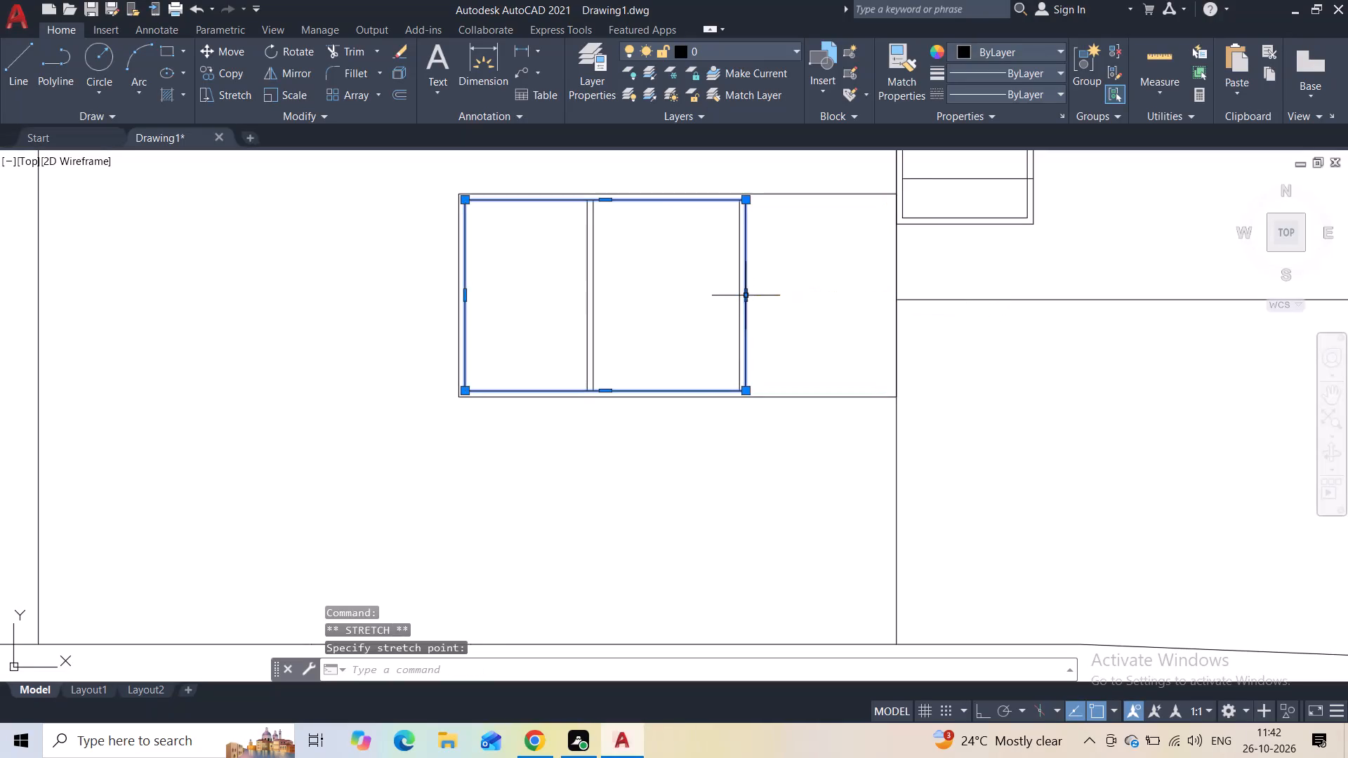
key("Escape")
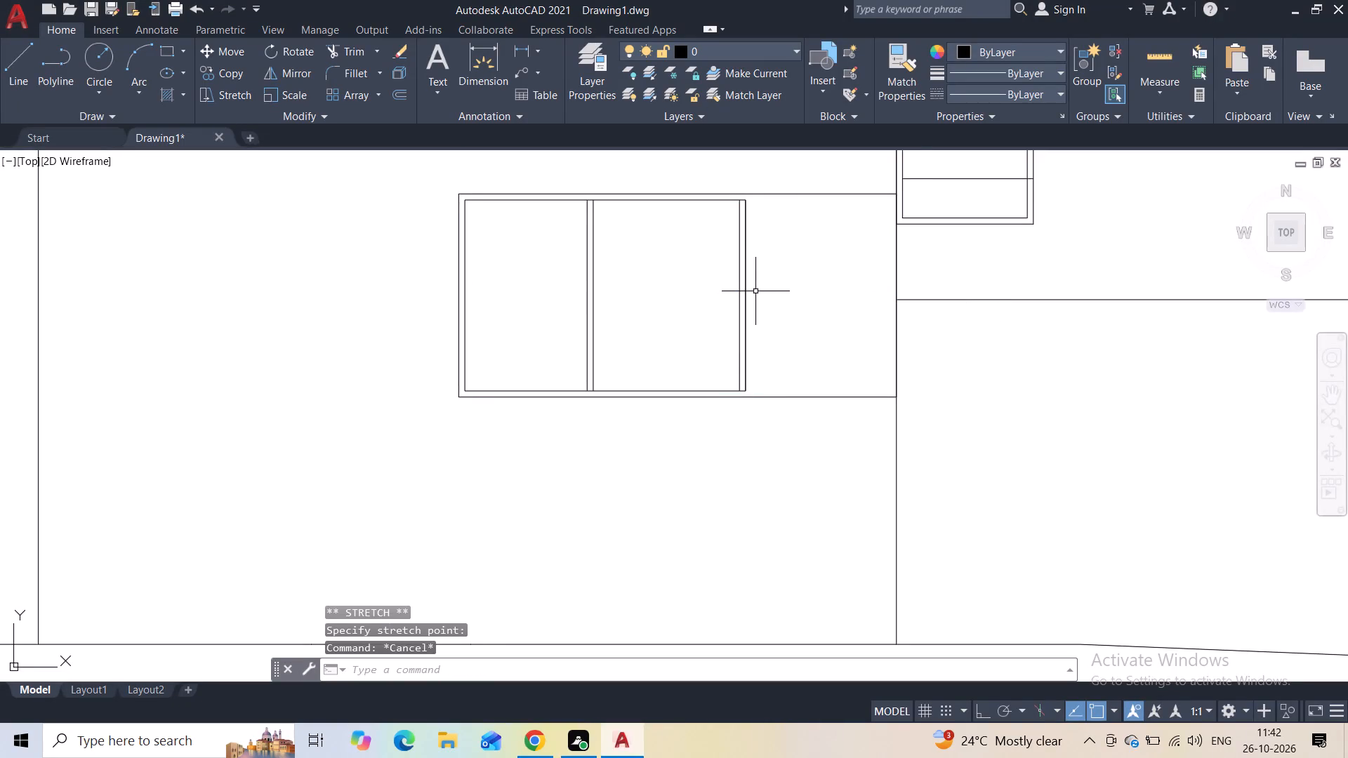
Draw a short vertical line from the shortened inner frame's upper right corner up to the outer frame's top edge.
scroll(756, 291, "down", 3)
scroll(761, 286, "up", 3)
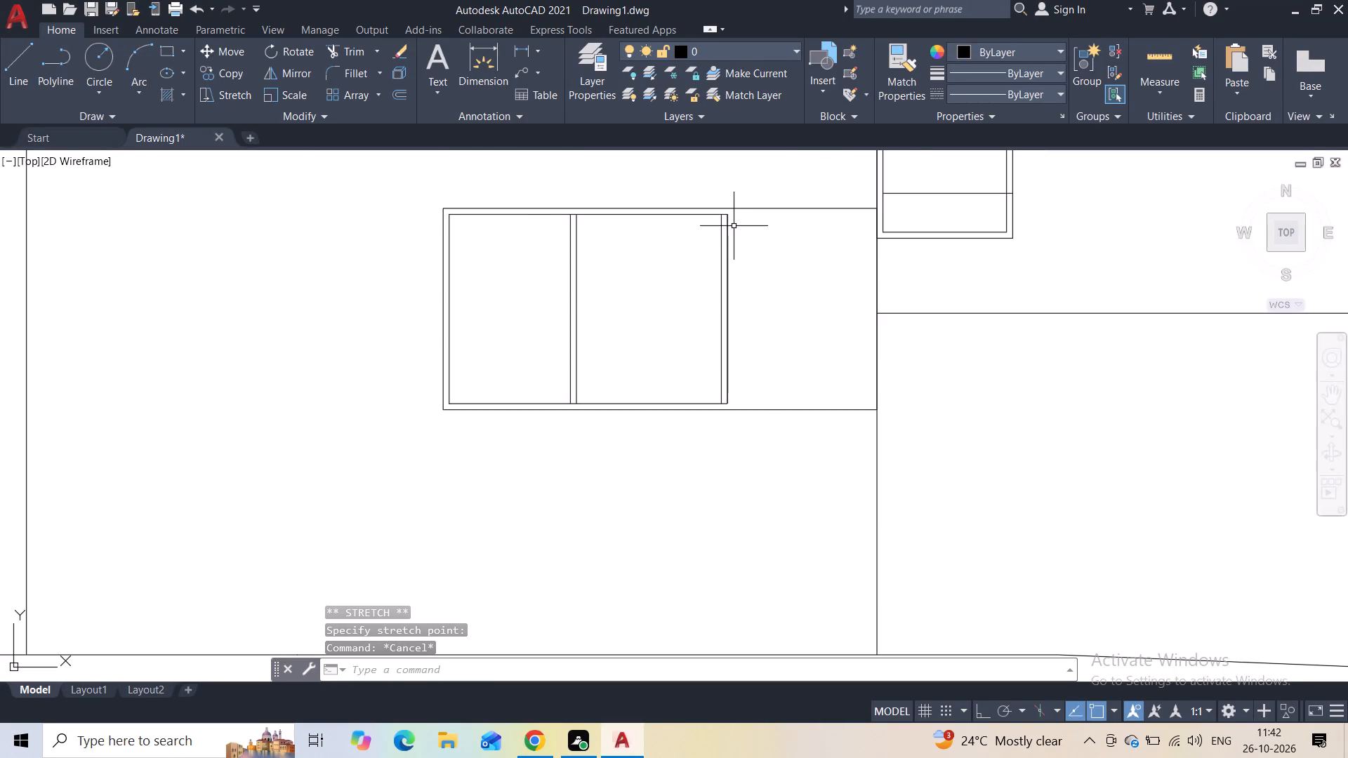
scroll(719, 209, "up", 3)
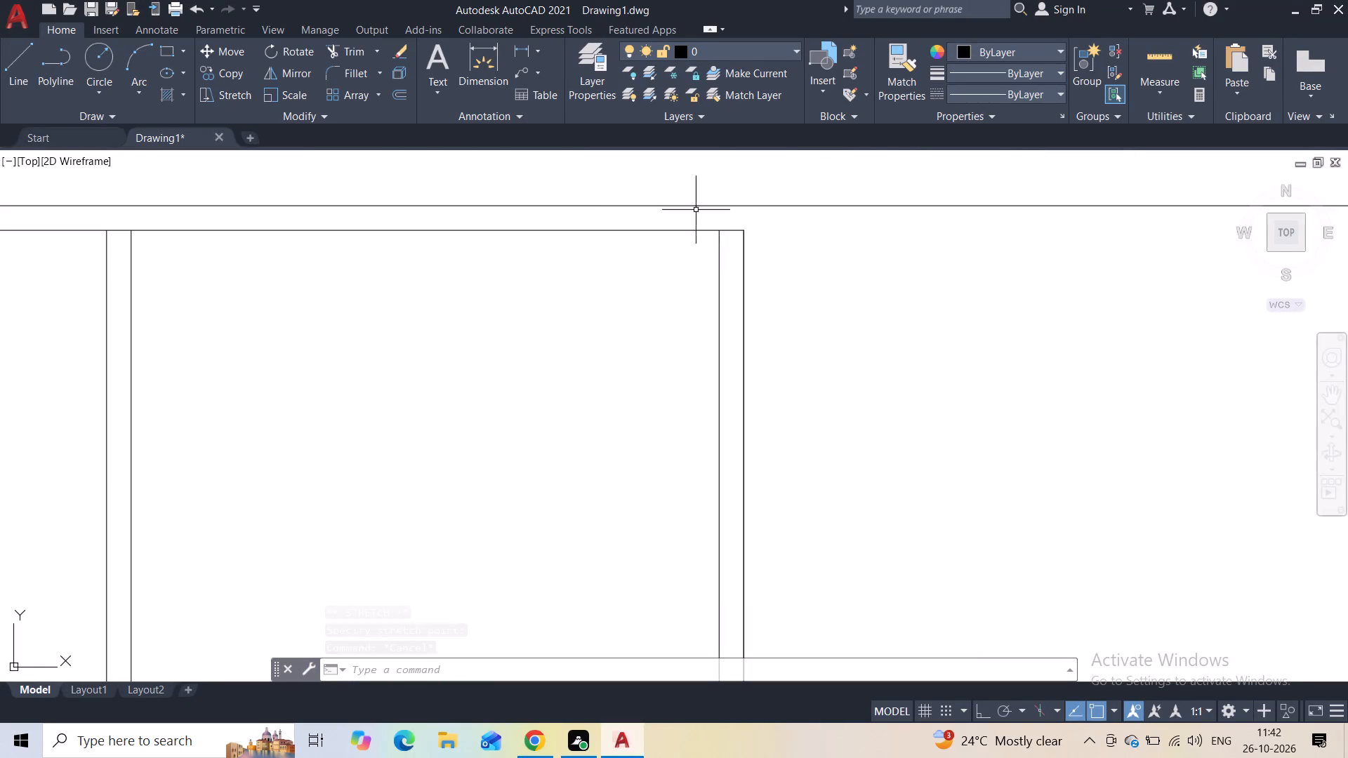
left_click(17, 46)
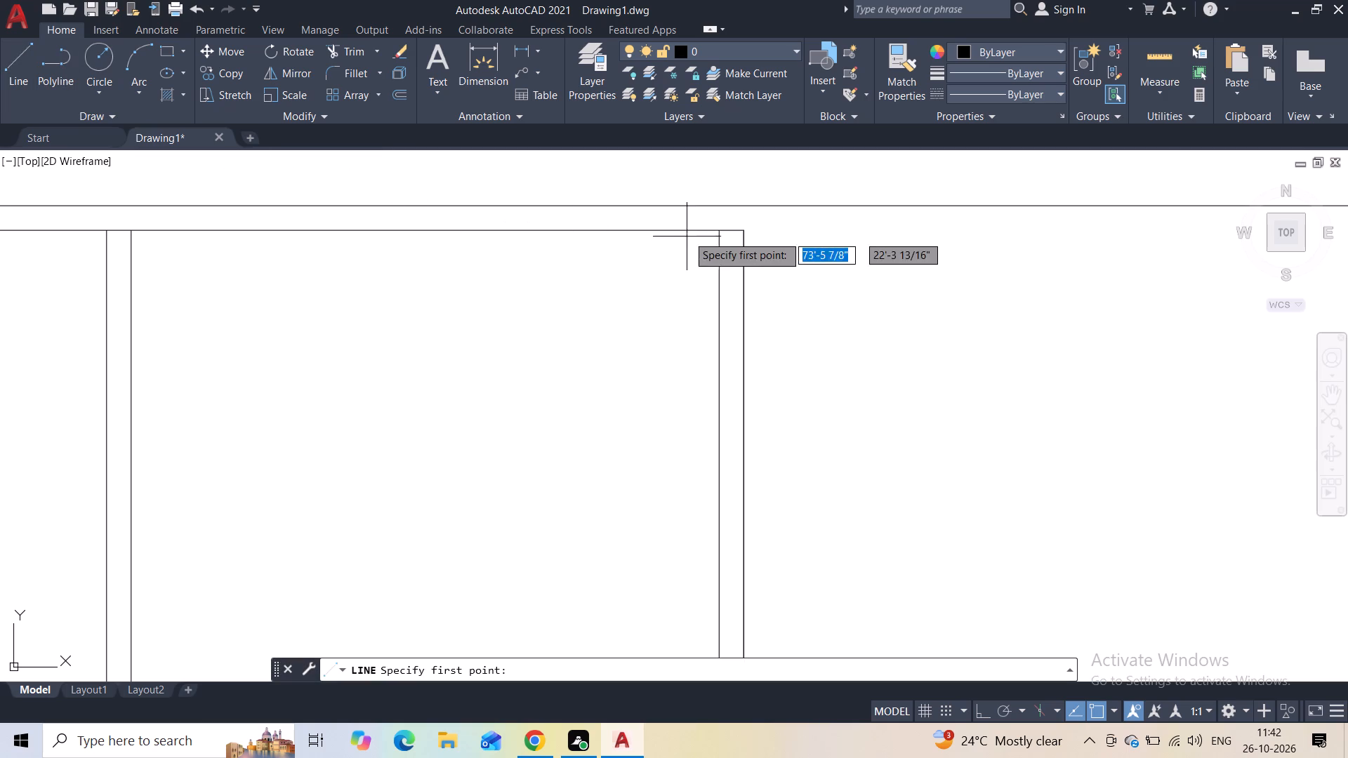
left_click(740, 230)
left_click(740, 213)
key("Escape")
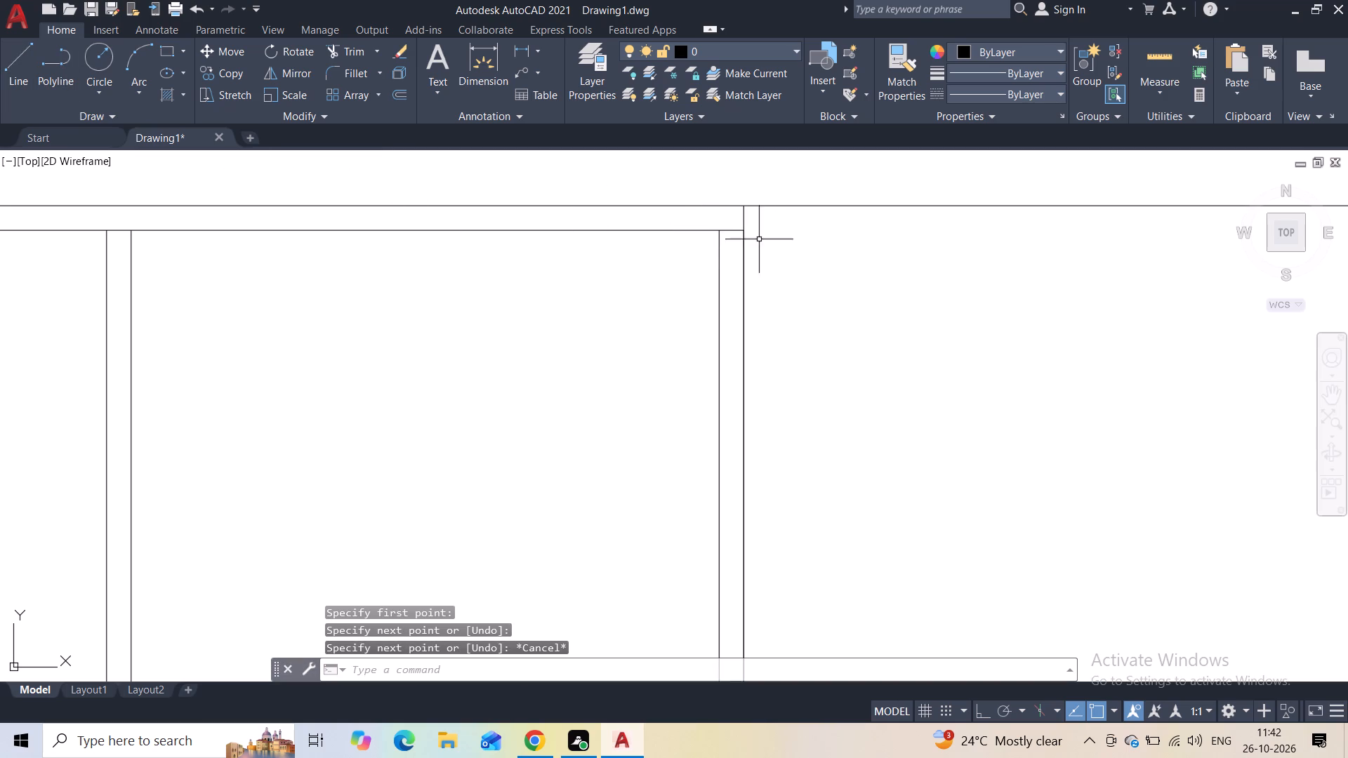
Draw a short vertical line from the shortened inner frame's lower right corner down to the outer frame's bottom edge.
scroll(800, 393, "down", 3)
middle_click_drag(795, 394, 692, 145)
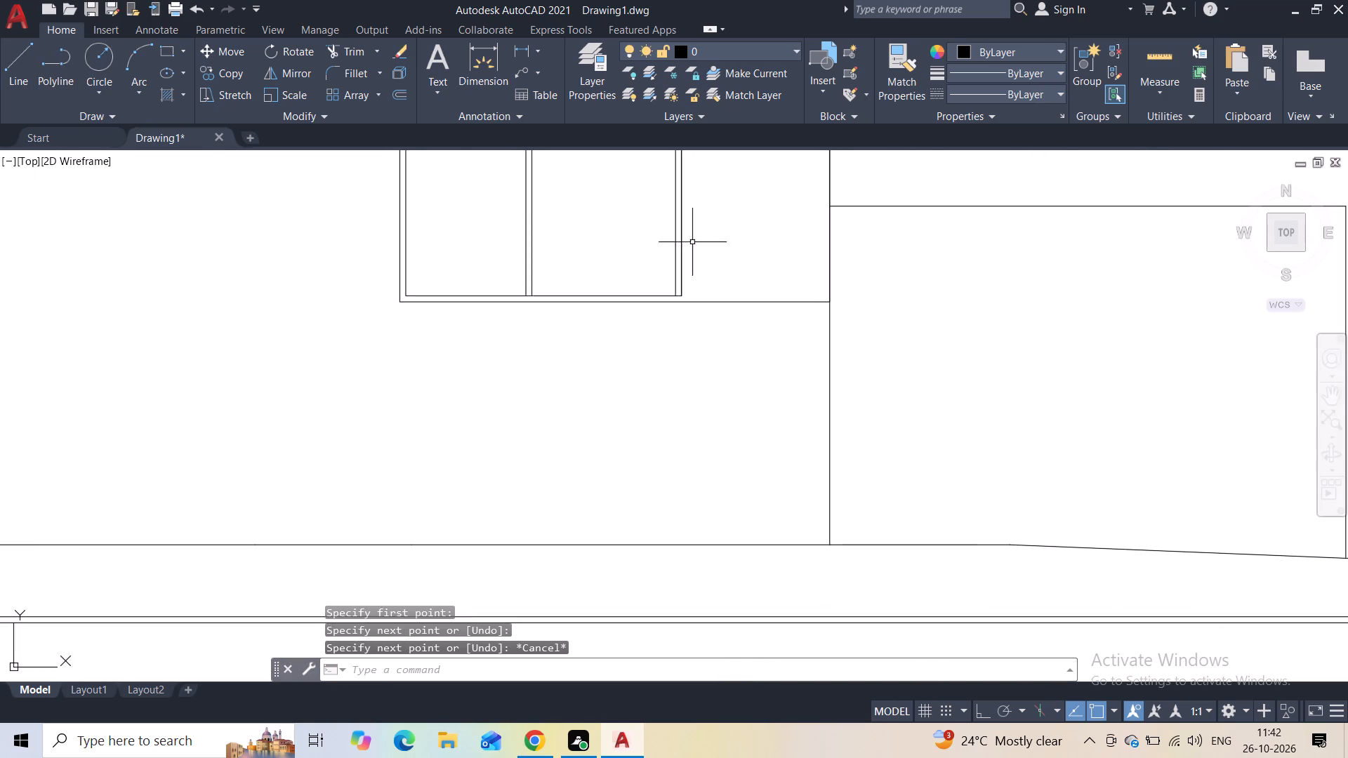
scroll(683, 277, "up", 2)
key("space")
scroll(679, 321, "up", 3)
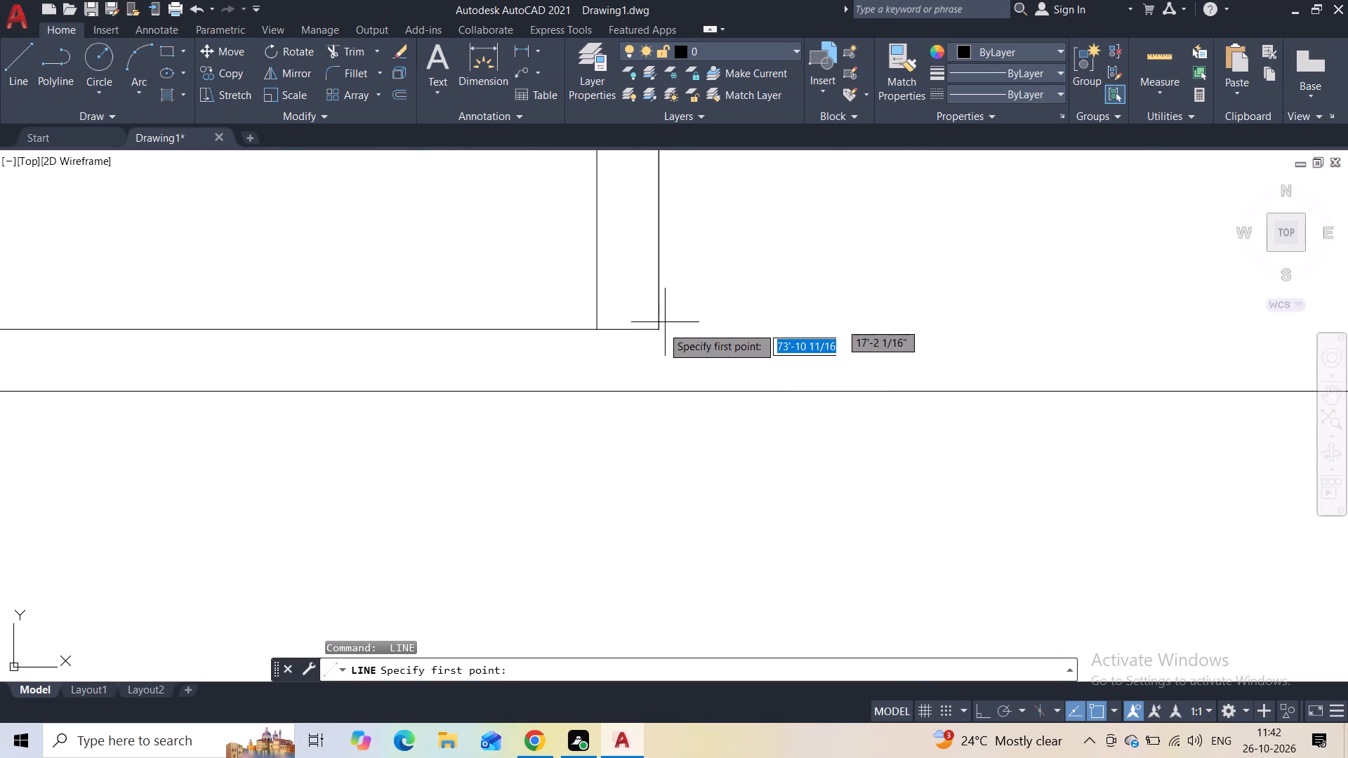
left_click(659, 331)
left_click(659, 393)
key("Escape")
Draw a horizontal line across the full width of the recessed middle block at a height of about 21'-3".
scroll(708, 310, "down", 6)
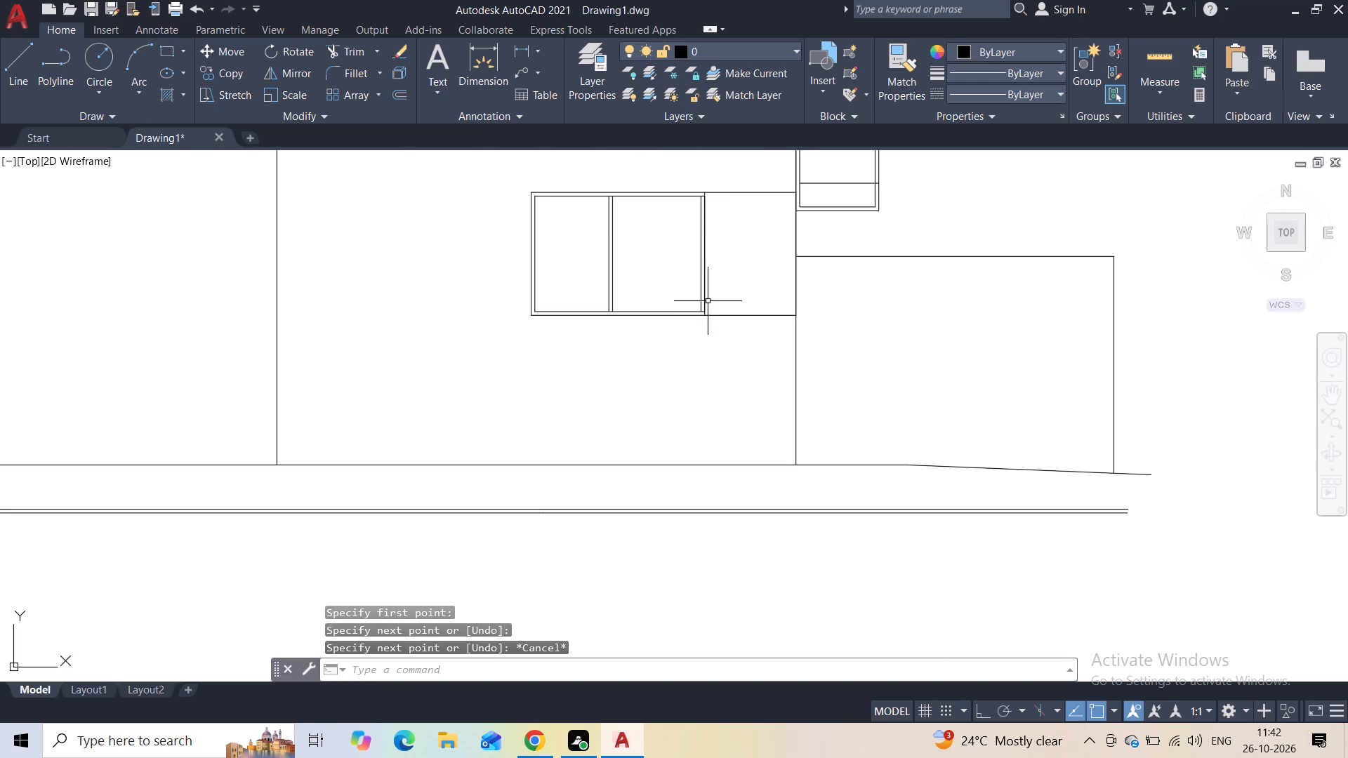
scroll(708, 301, "down", 2)
middle_click_drag(700, 304, 683, 385)
scroll(670, 357, "down", 1)
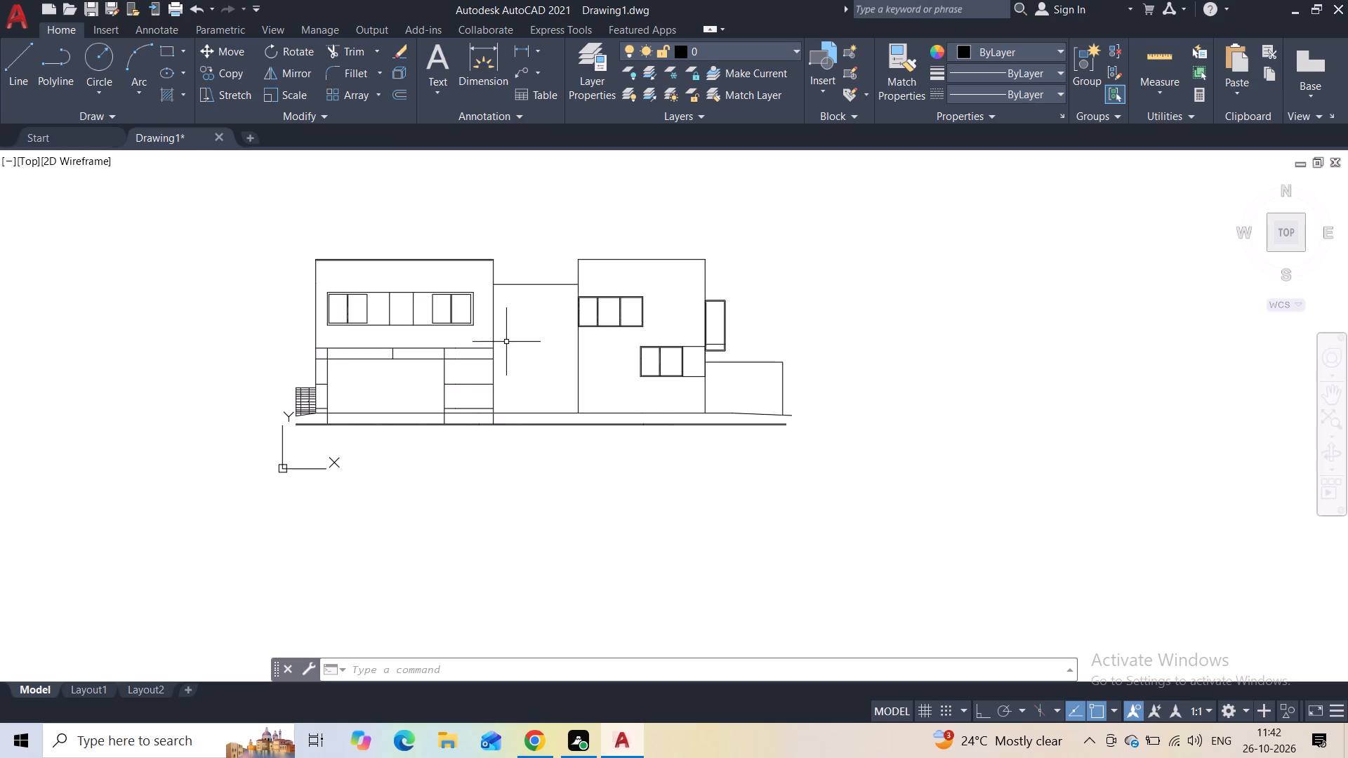
scroll(506, 342, "up", 2)
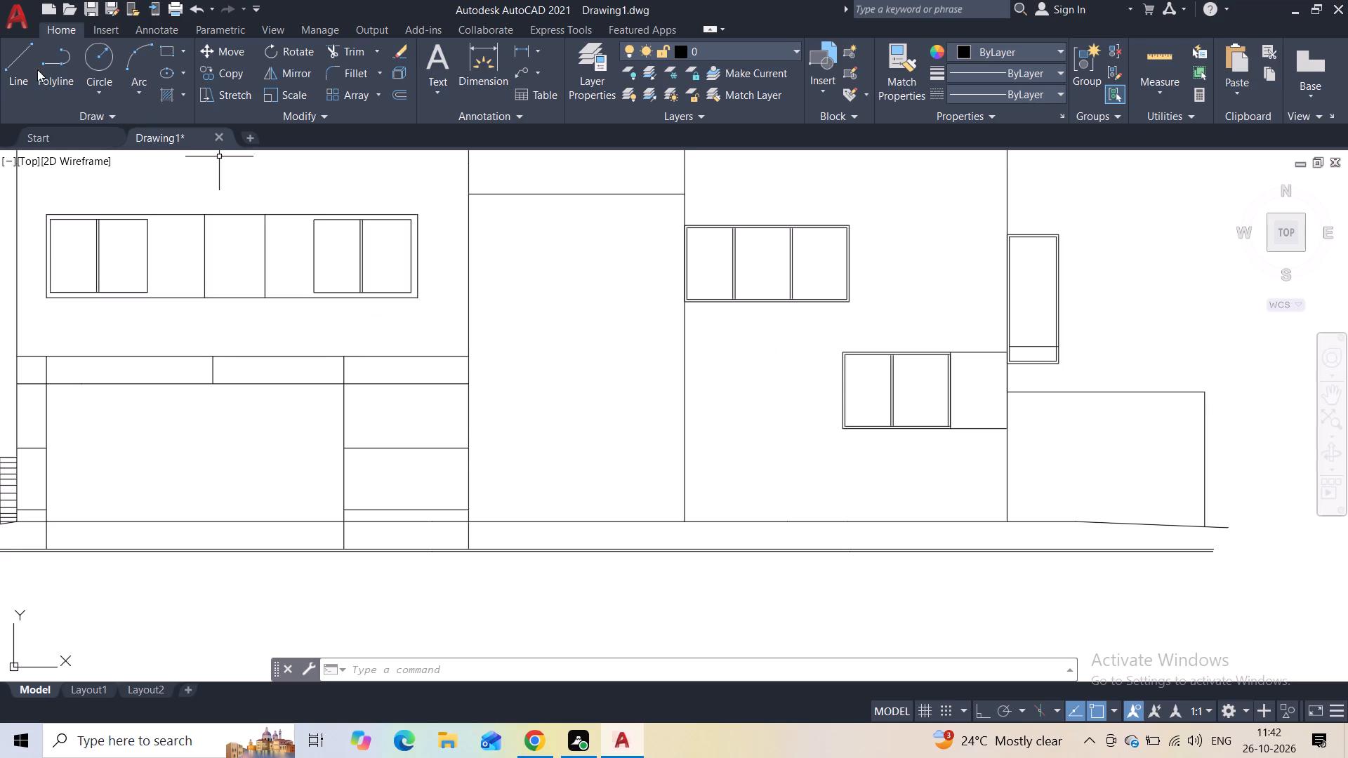
left_click(21, 72)
scroll(531, 357, "up", 1)
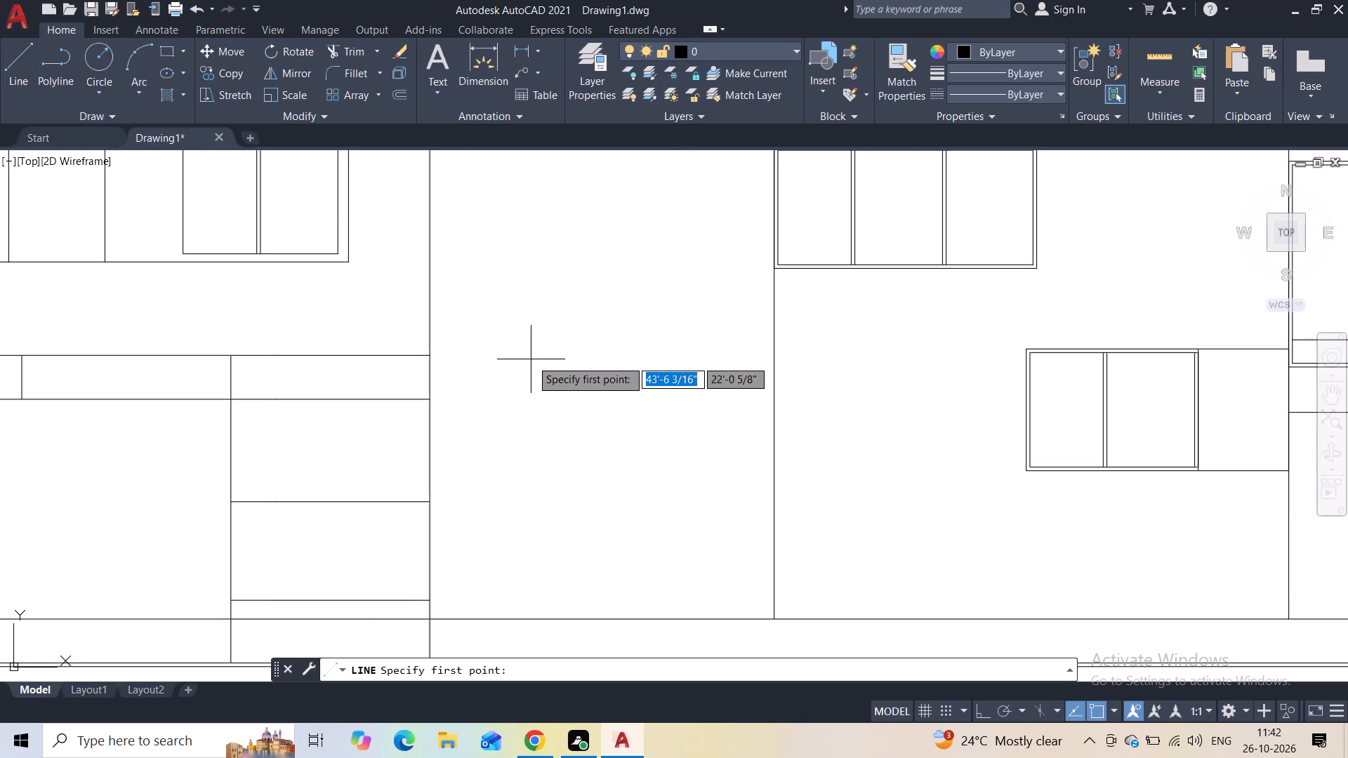
left_click(429, 376)
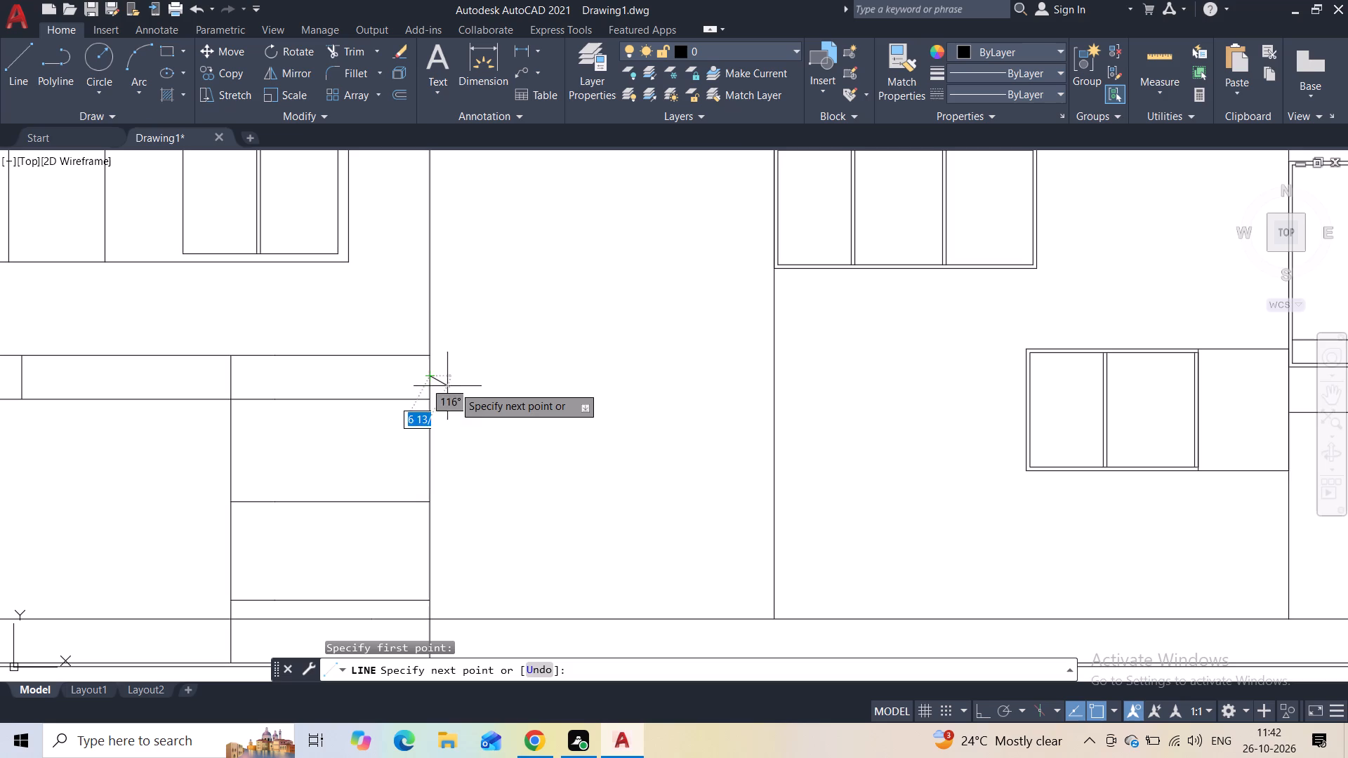
left_click(772, 375)
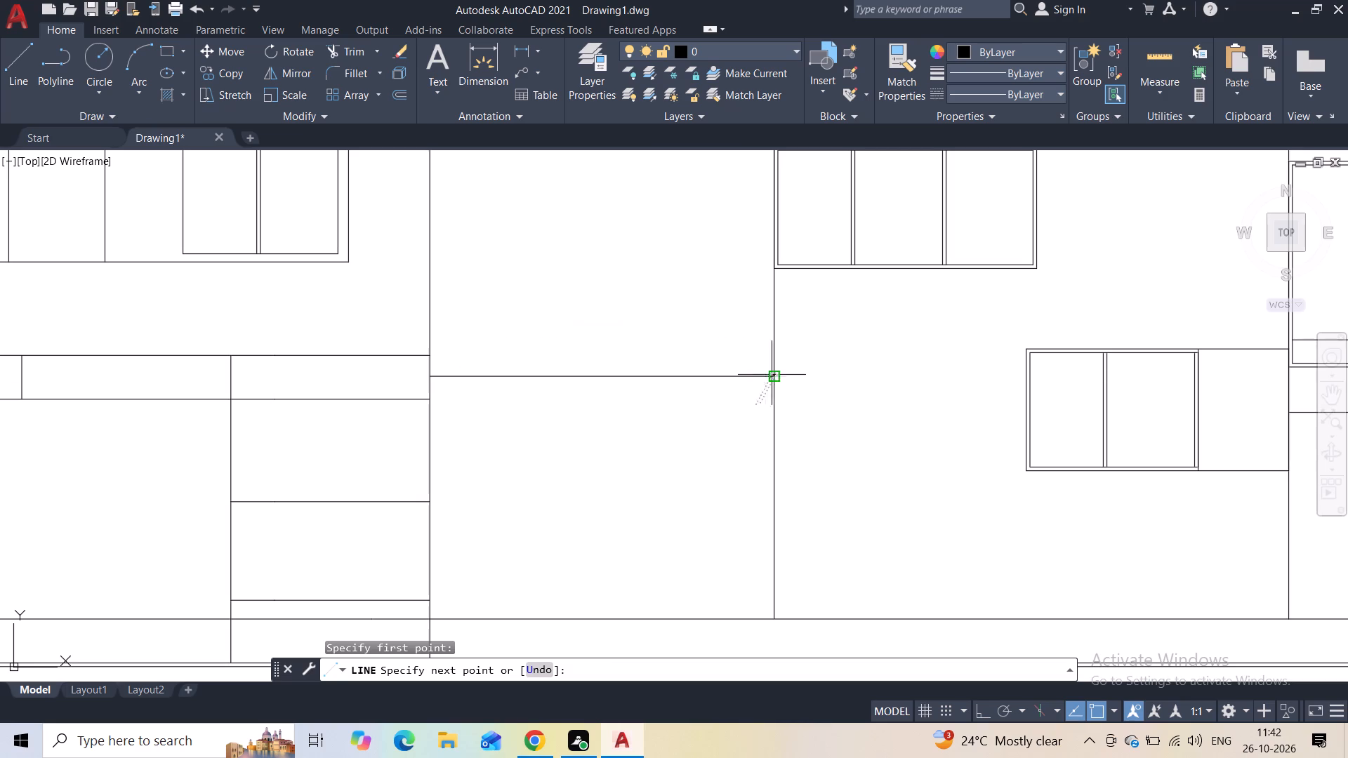
key("Escape")
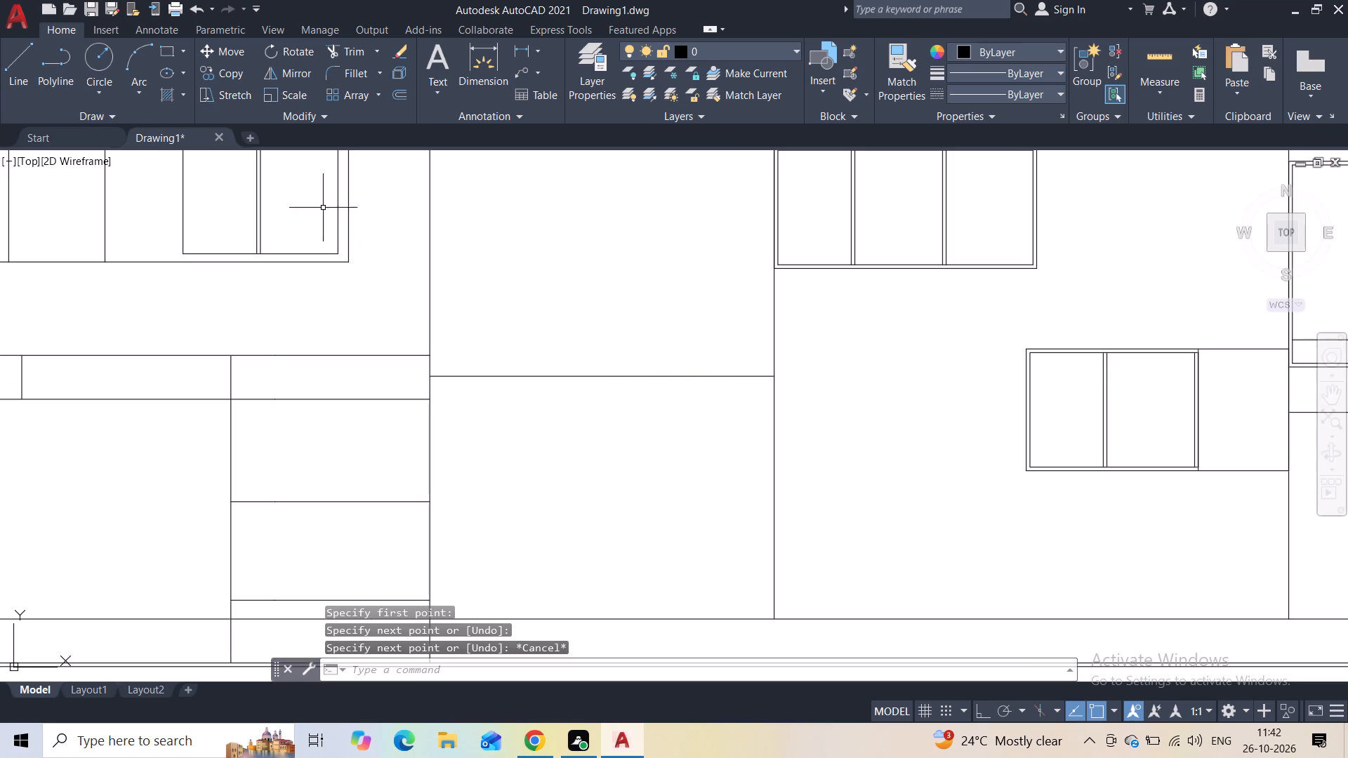
Draw a second horizontal line about 15'-7" long across the middle block, about 2'-2" above the first.
left_click(18, 77)
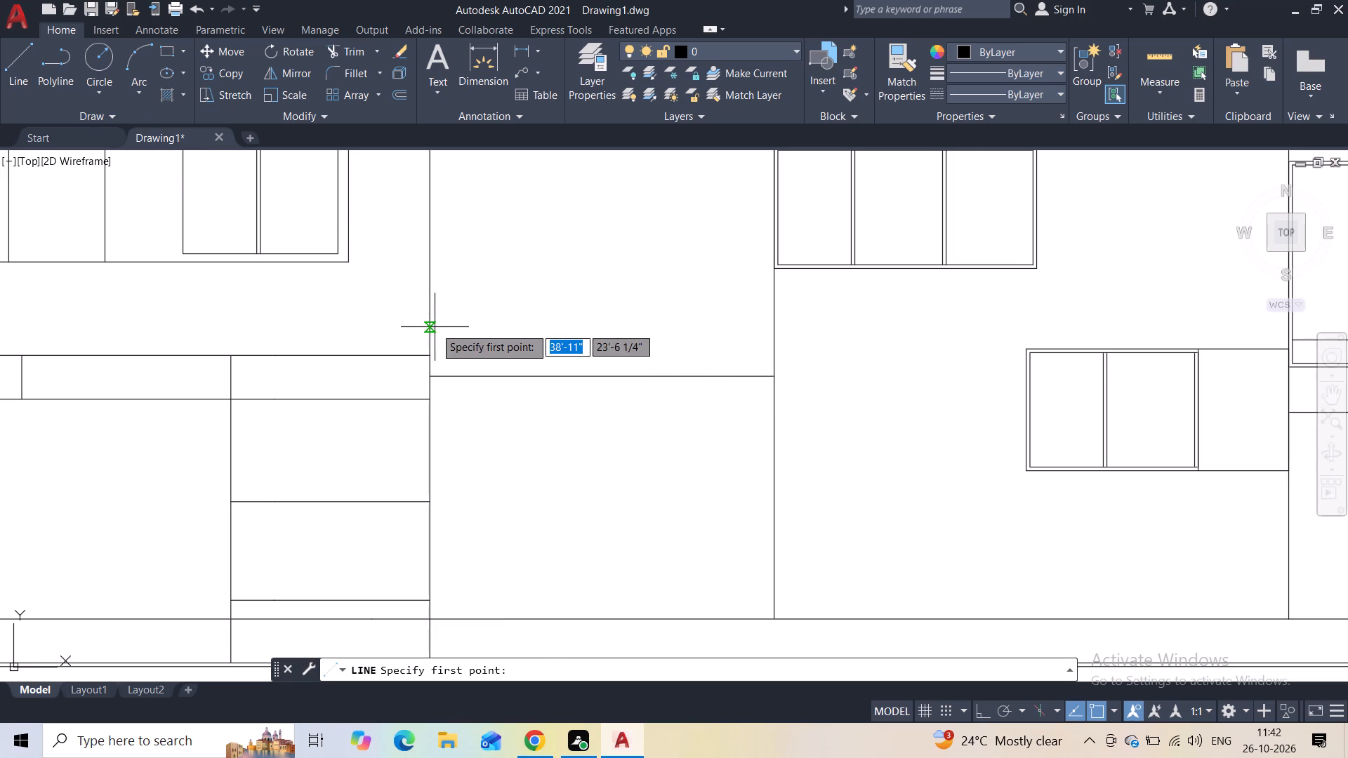
left_click(432, 329)
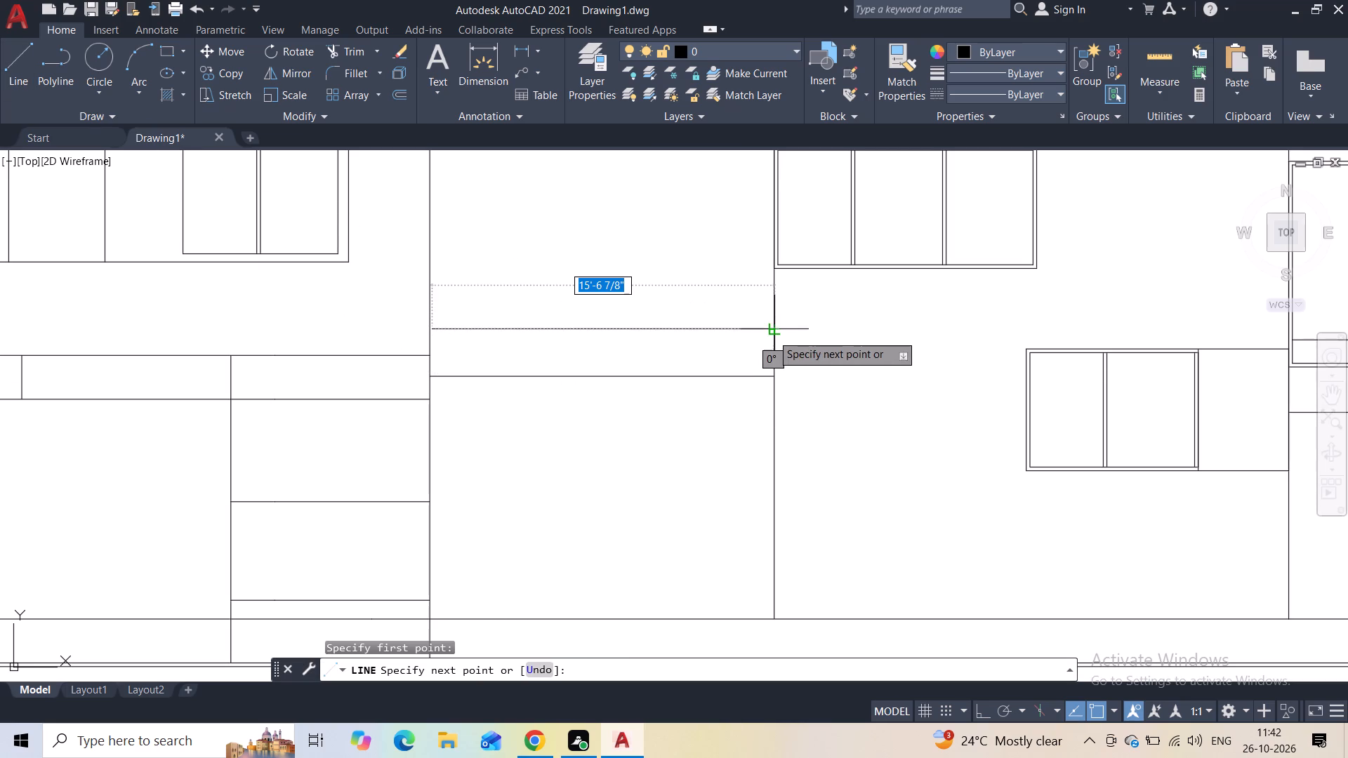
left_click(772, 334)
key("Escape")
Extend the upper horizontal line's left end to meet the edge of the middle block.
scroll(453, 331, "up", 5)
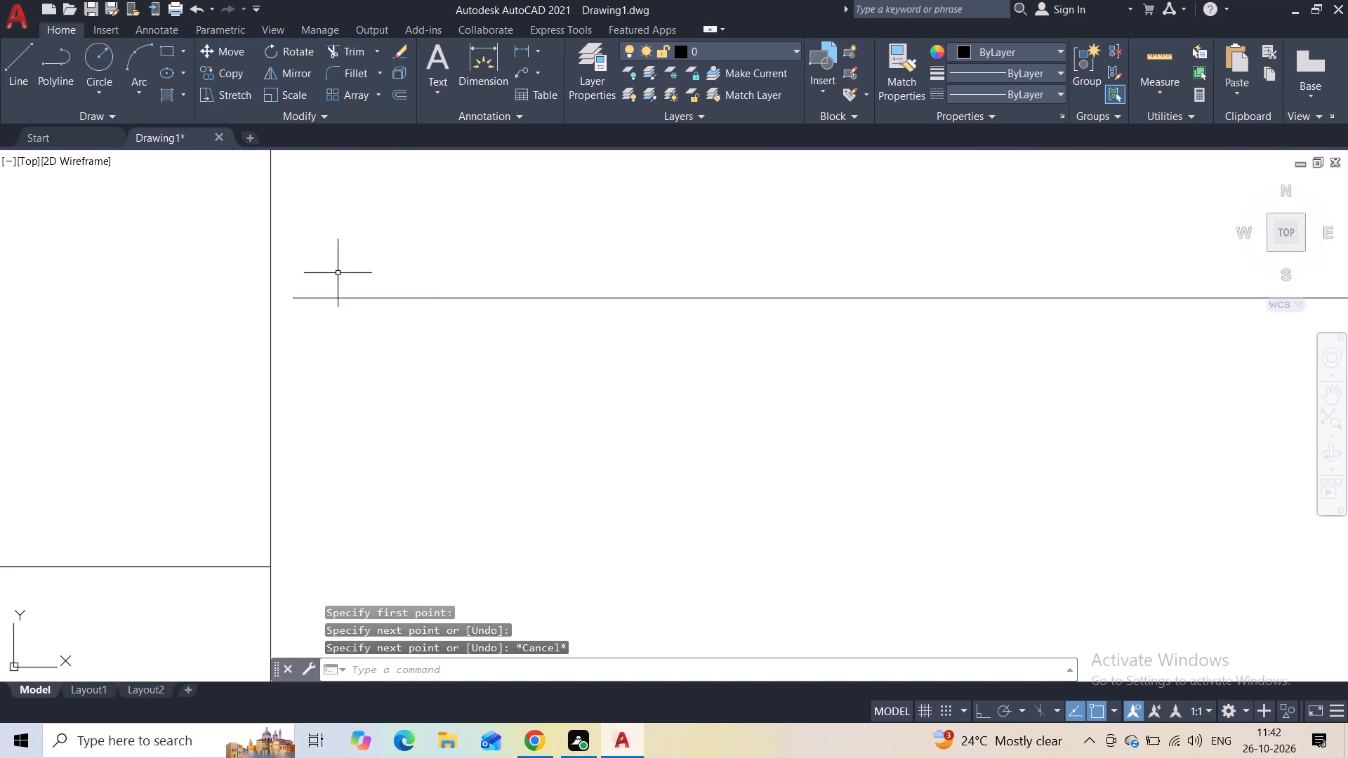
type("ex")
left_click(287, 298)
left_click(296, 298)
key("Escape")
Start drawing a rectangle at the middle block between the two taller blocks.
scroll(312, 340, "down", 3)
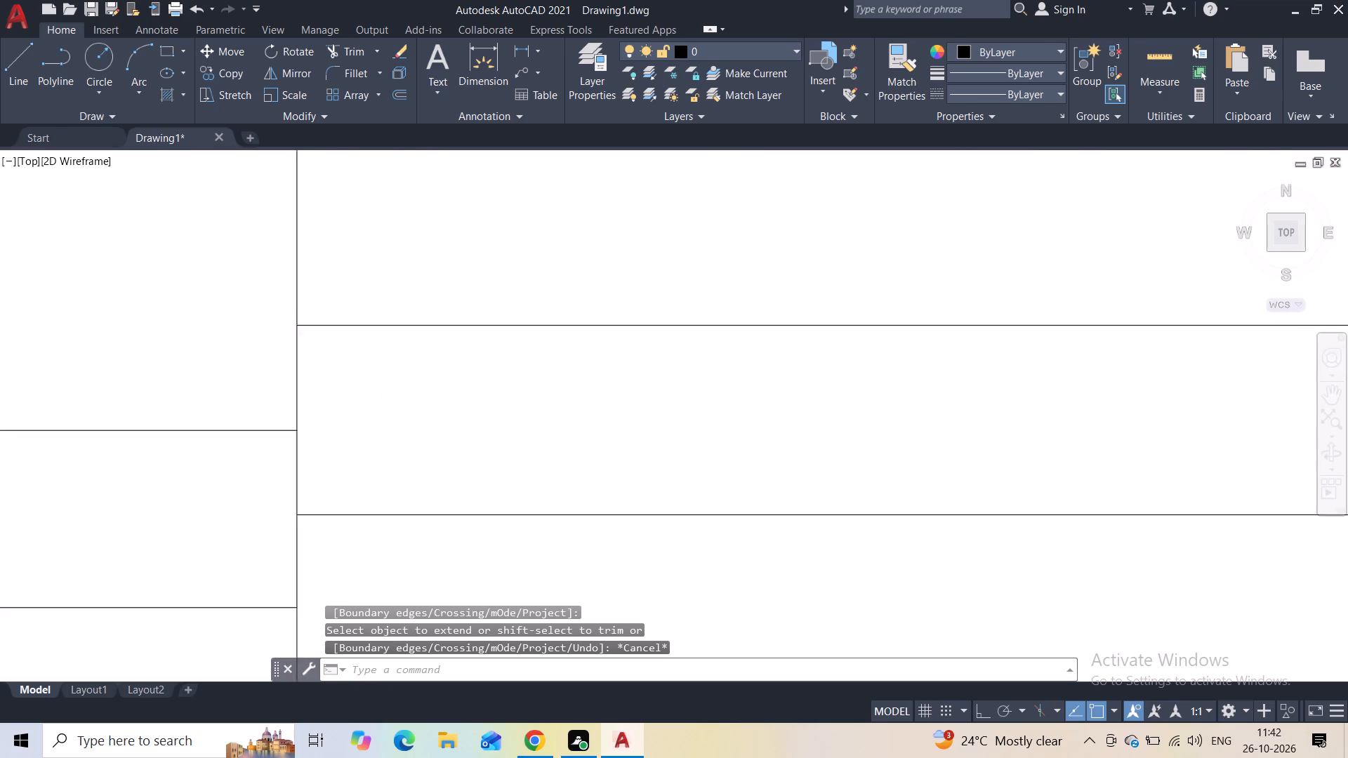
middle_click_drag(325, 387, 306, 378)
scroll(305, 377, "down", 3)
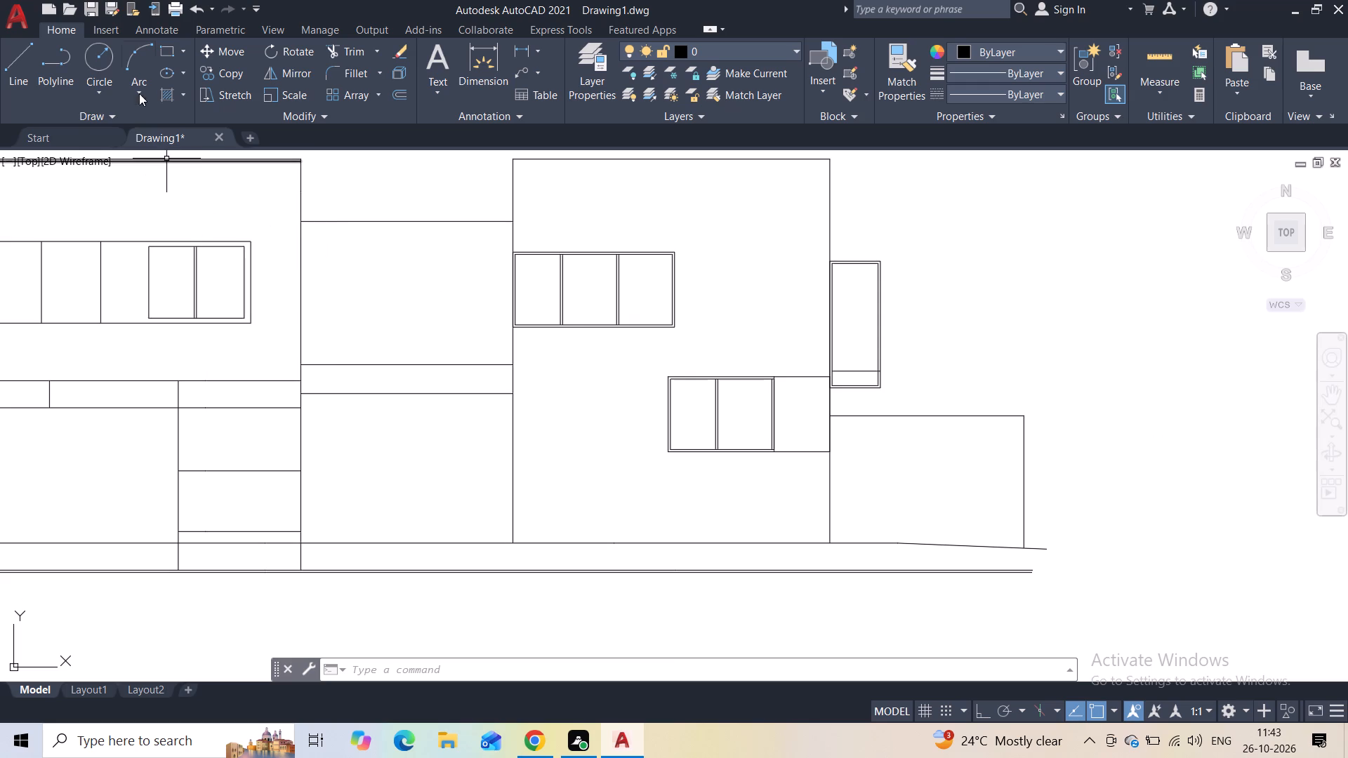
left_click(172, 52)
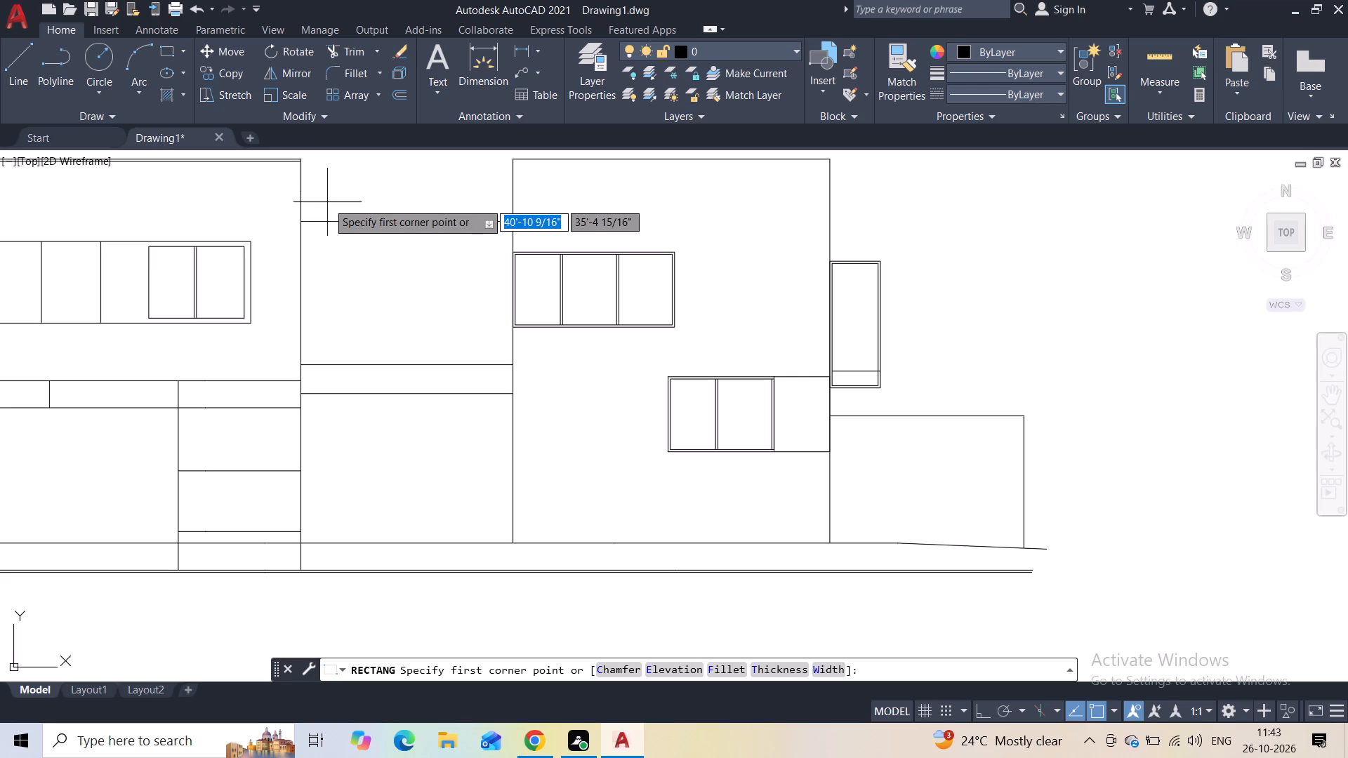
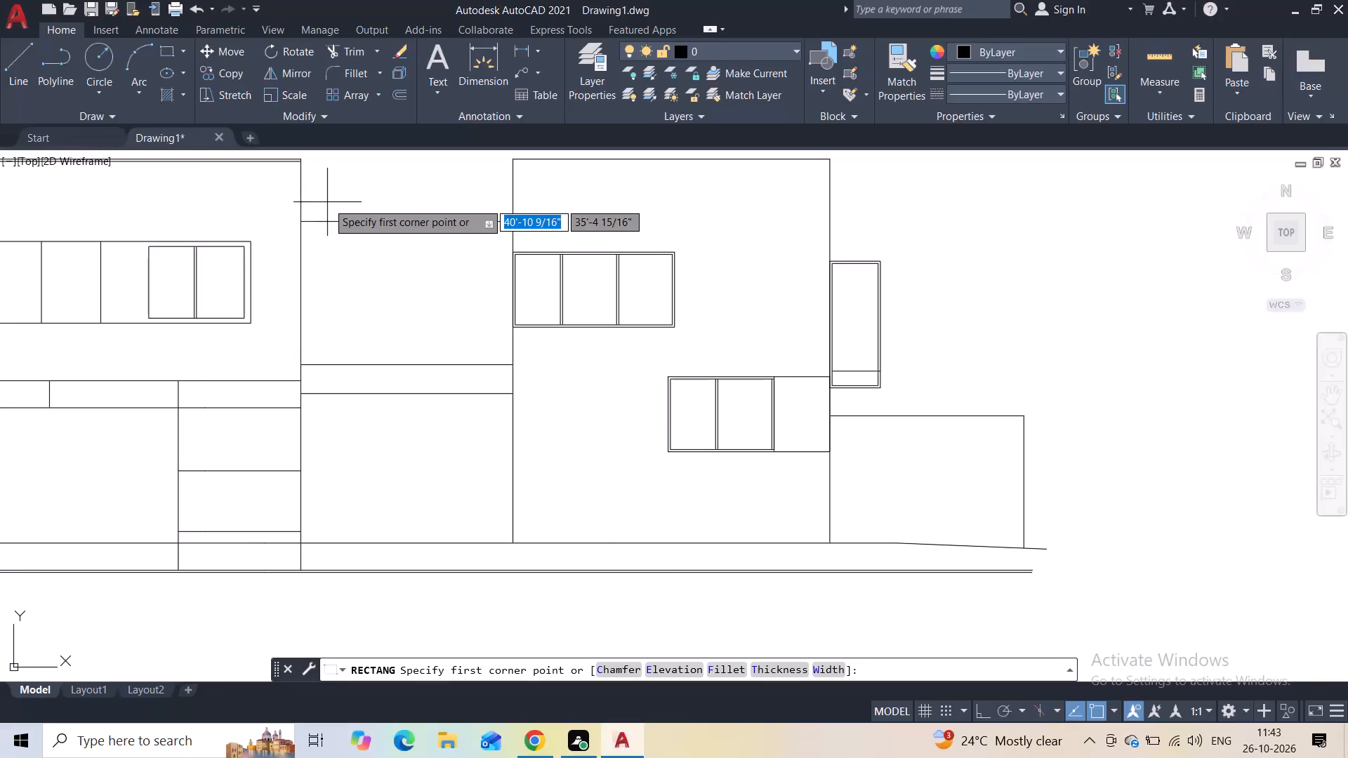
Draw a rectangle about 15'-7" wide and 7'-4" tall spanning the middle block, below its top line.
scroll(337, 214, "down", 1)
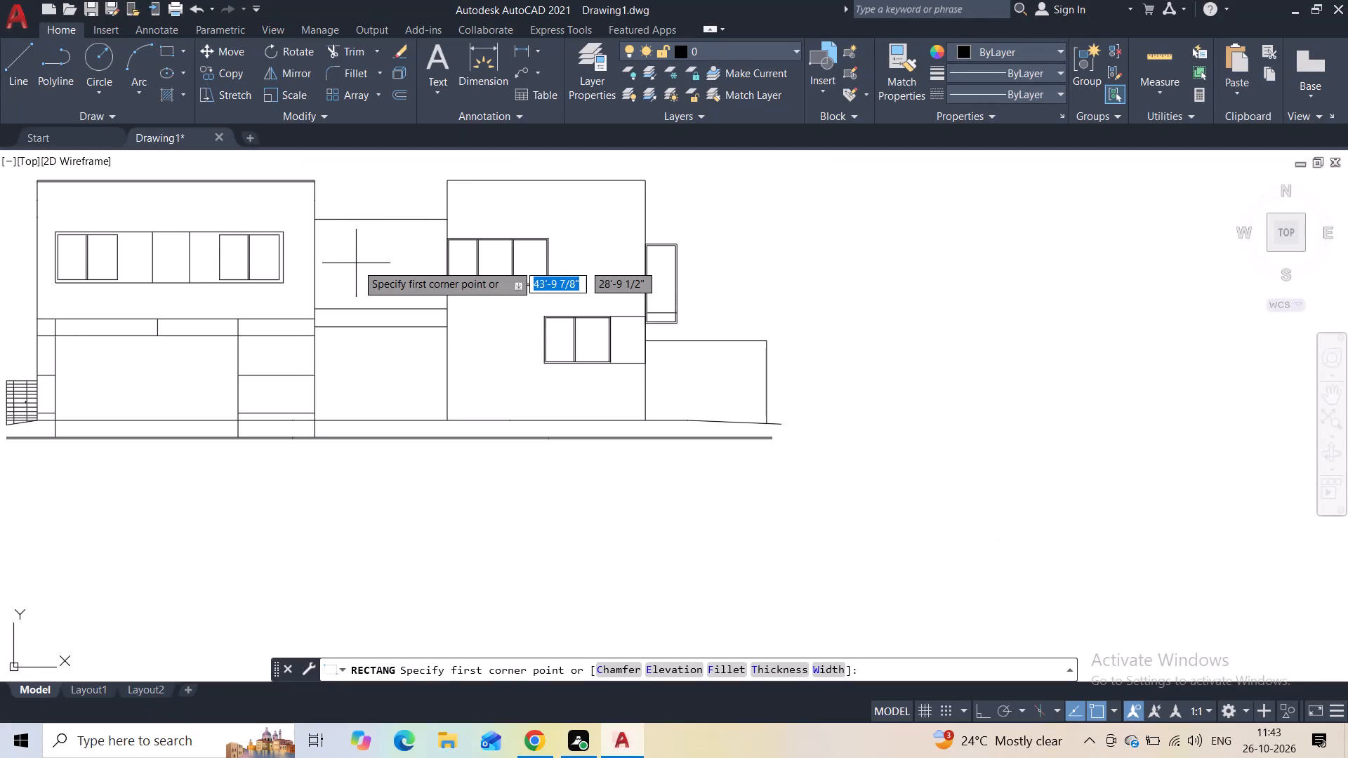
scroll(333, 246, "up", 1)
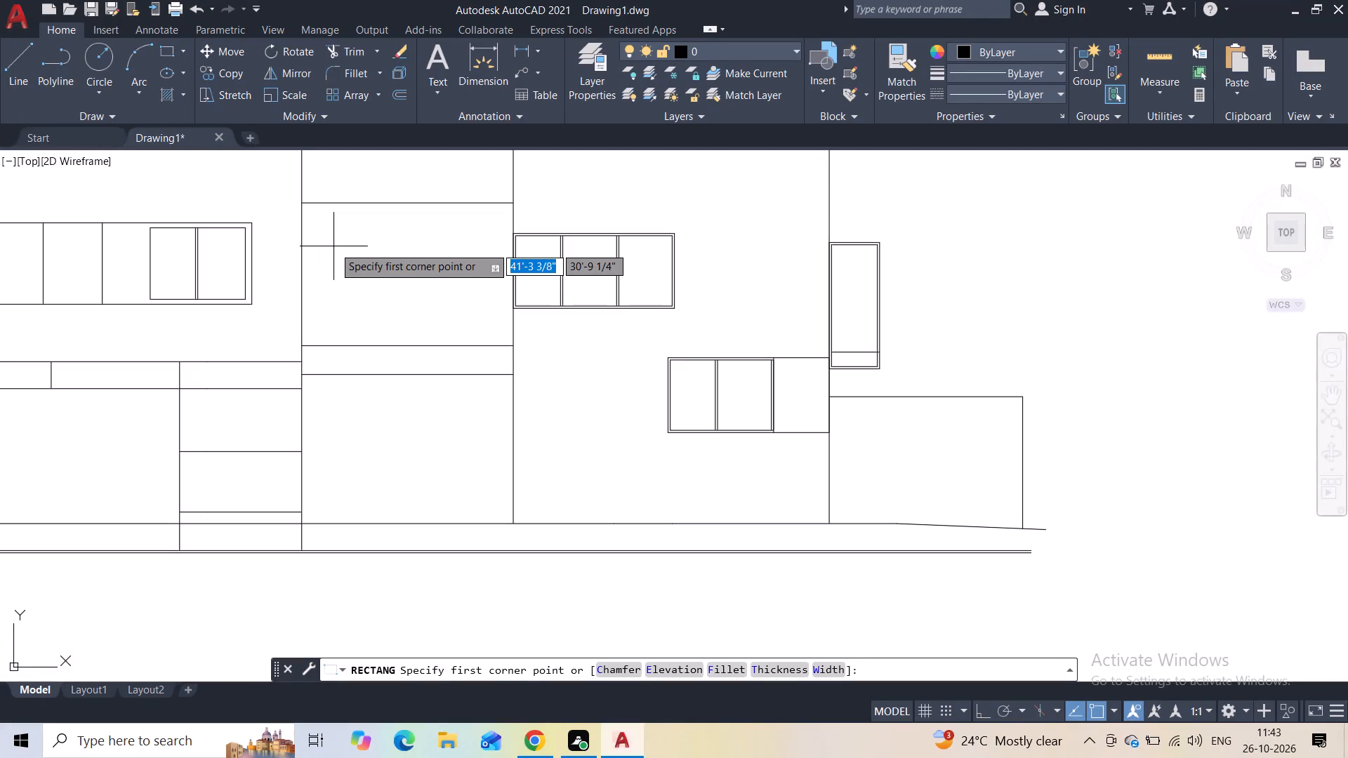
left_click(169, 48)
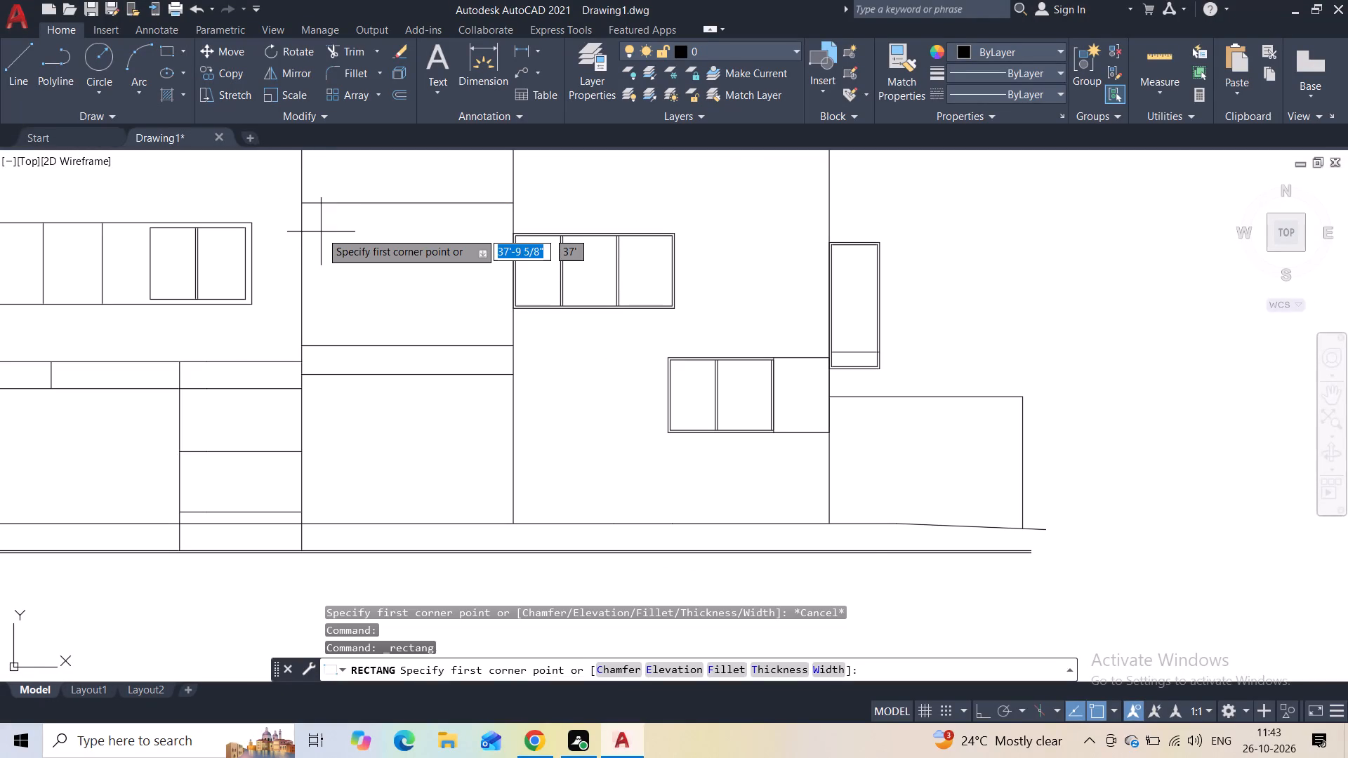
scroll(323, 239, "up", 1)
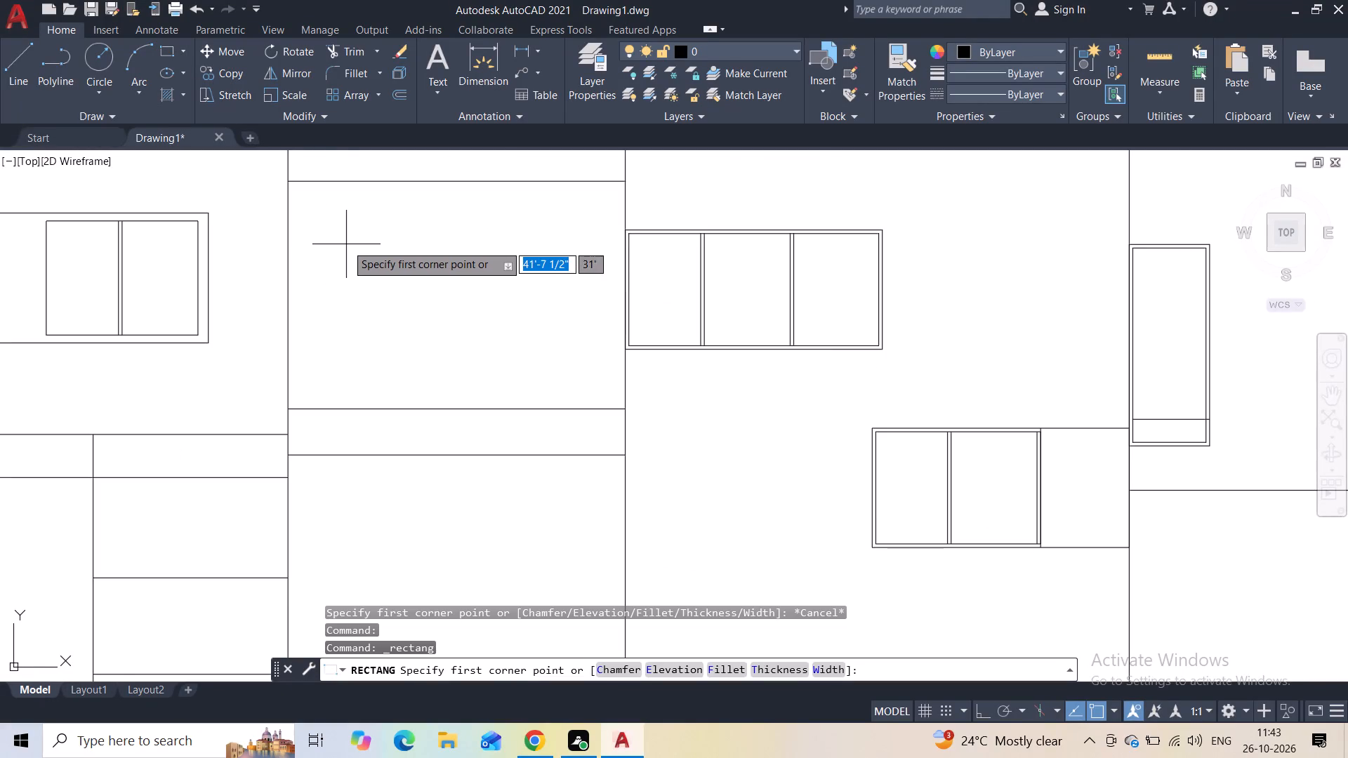
left_click(290, 212)
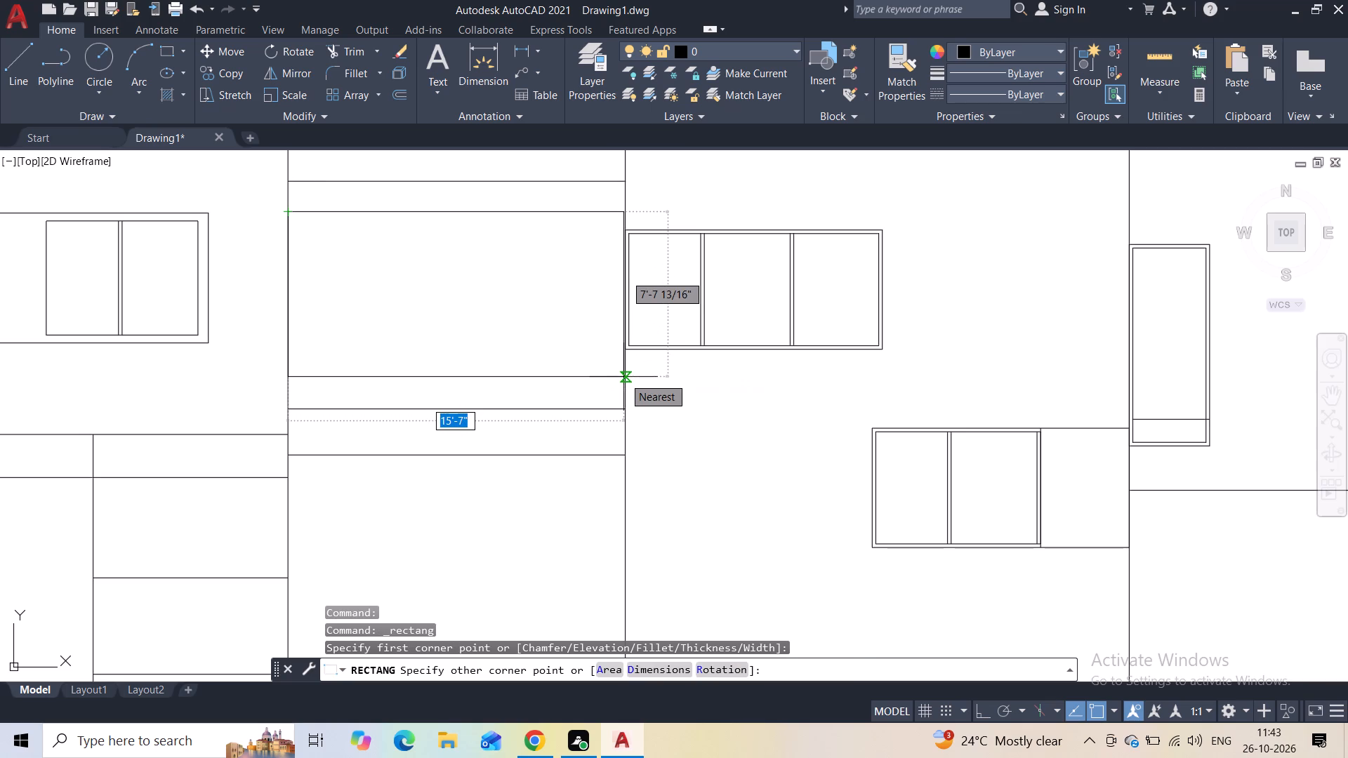
scroll(623, 375, "up", 1)
left_click(623, 366)
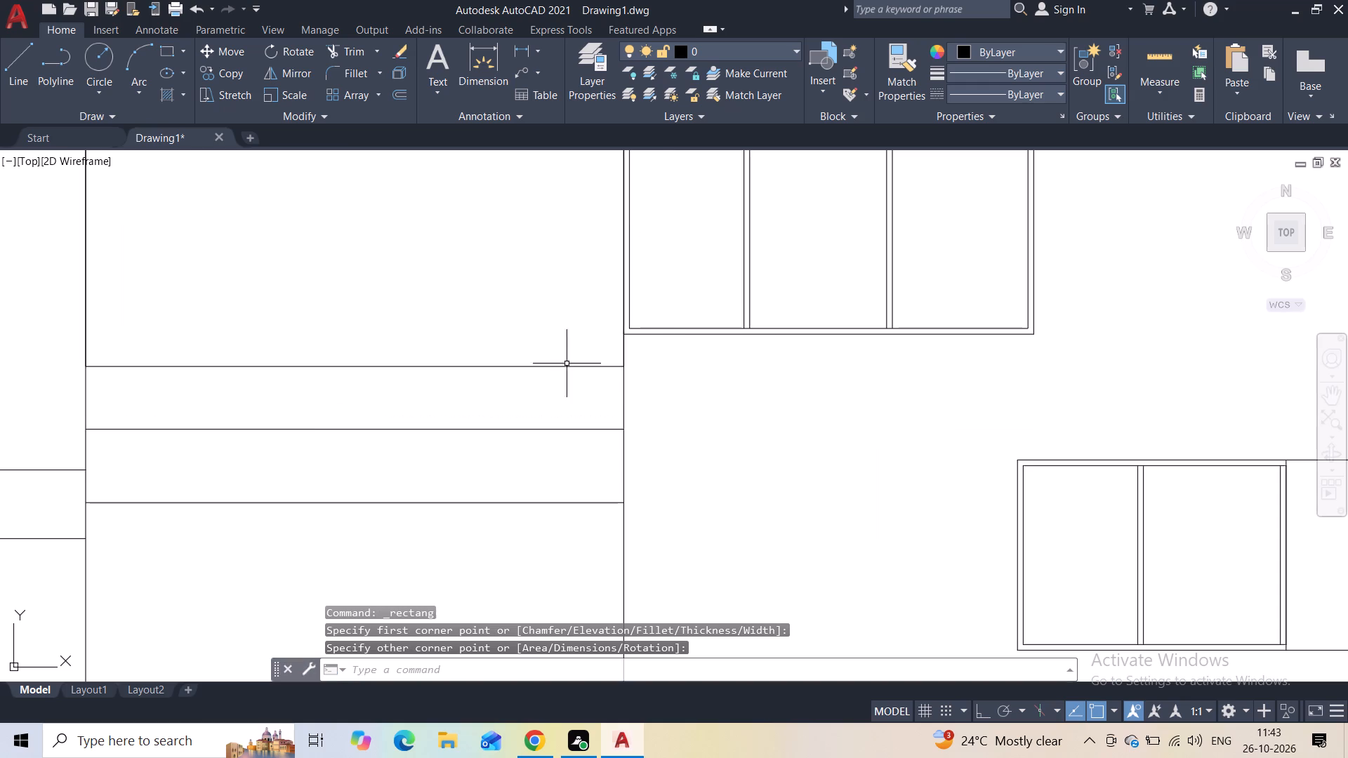
Raise the middle block's top horizontal line to about 2'-4" above the new rectangle.
middle_click_drag(554, 354, 555, 395)
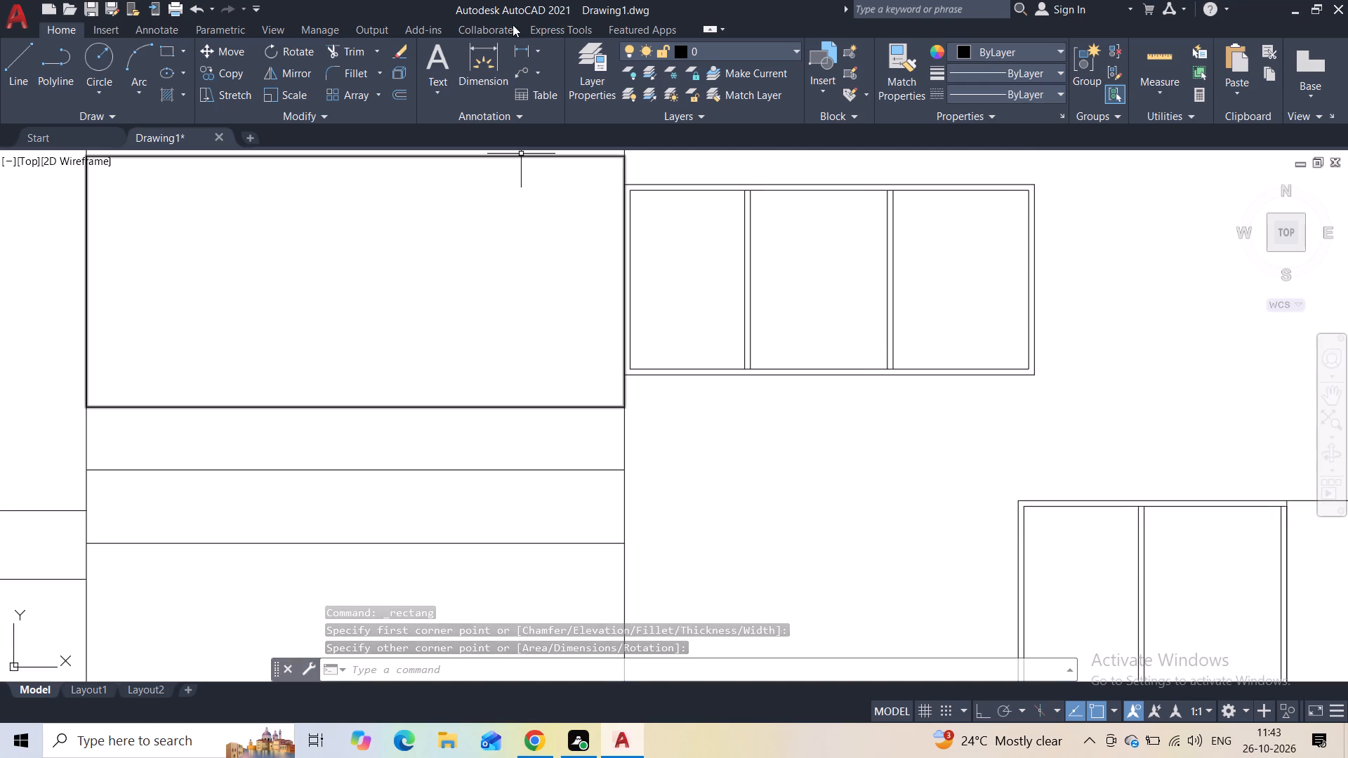
scroll(455, 241, "down", 2)
middle_click_drag(452, 246, 452, 284)
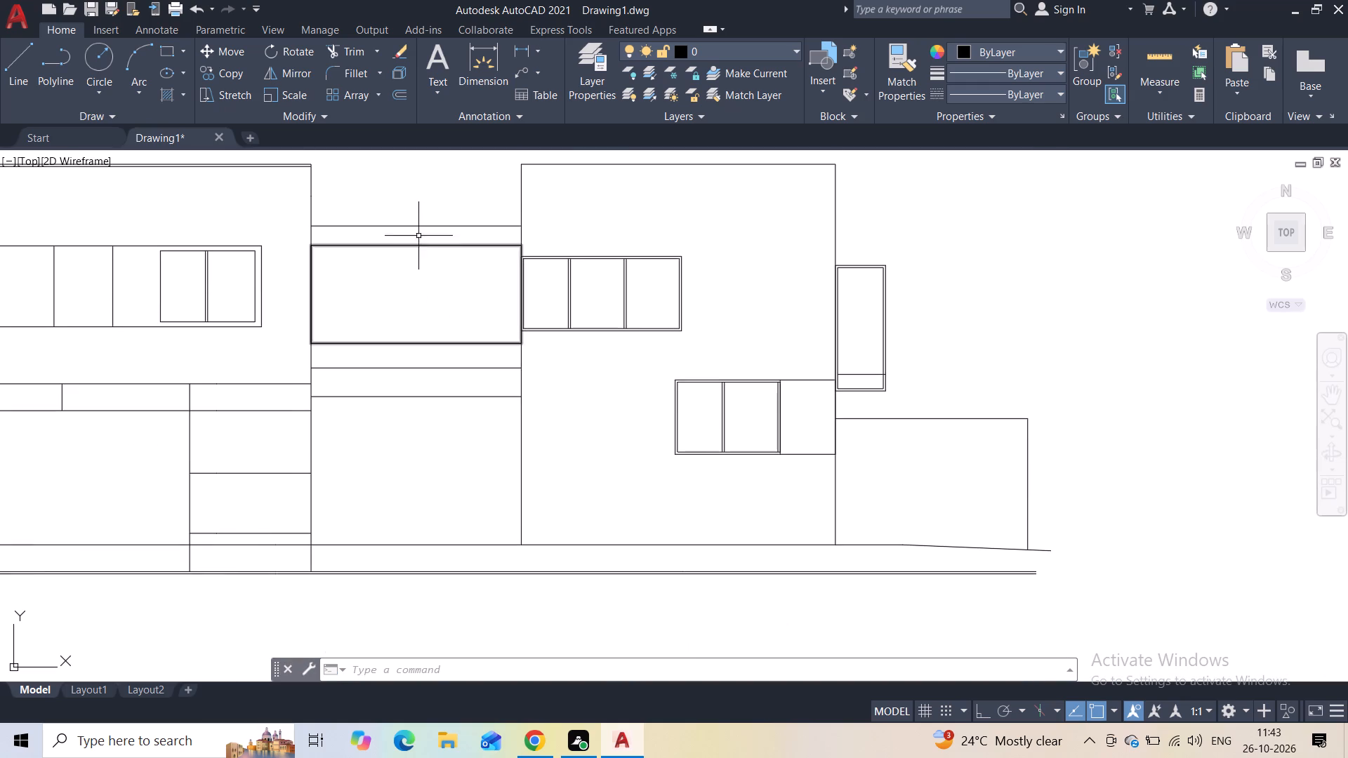
left_click(417, 225)
left_click(412, 225)
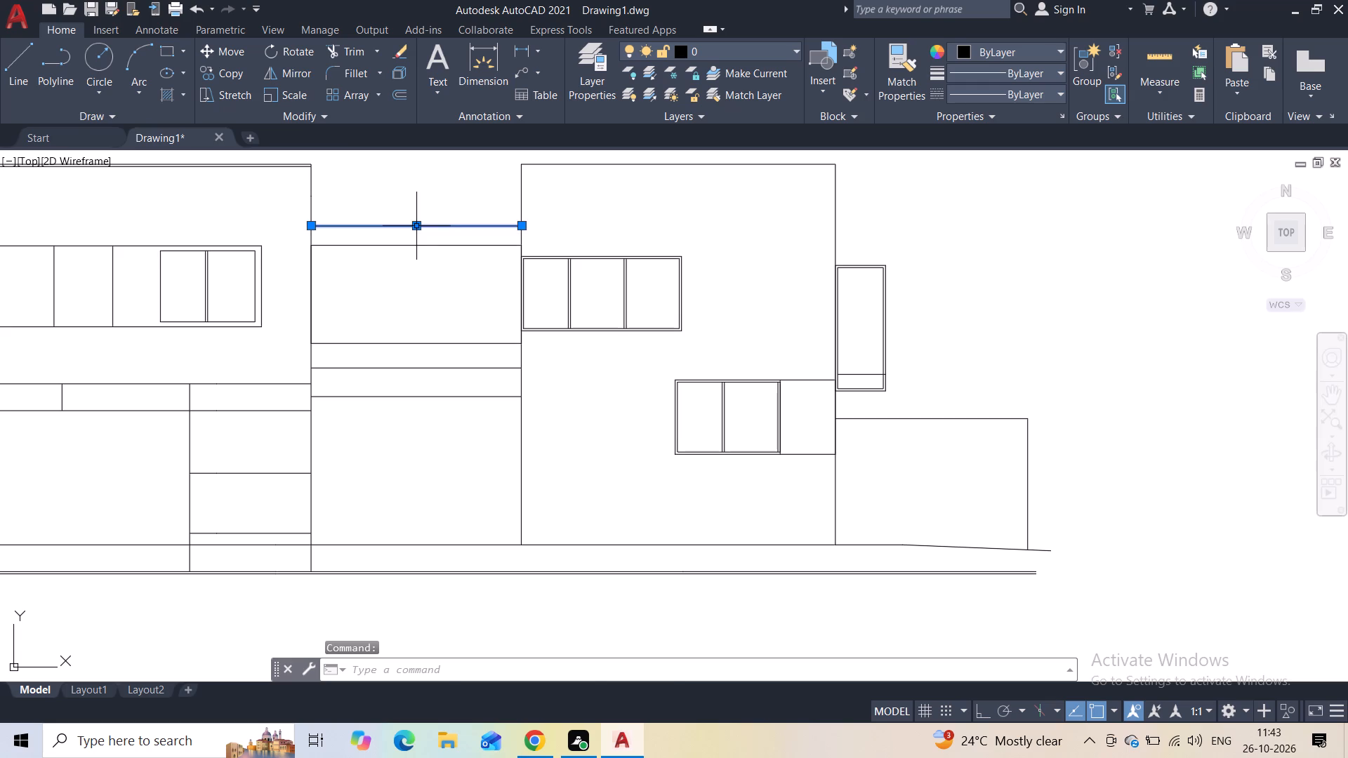
left_click(411, 214)
key("Escape")
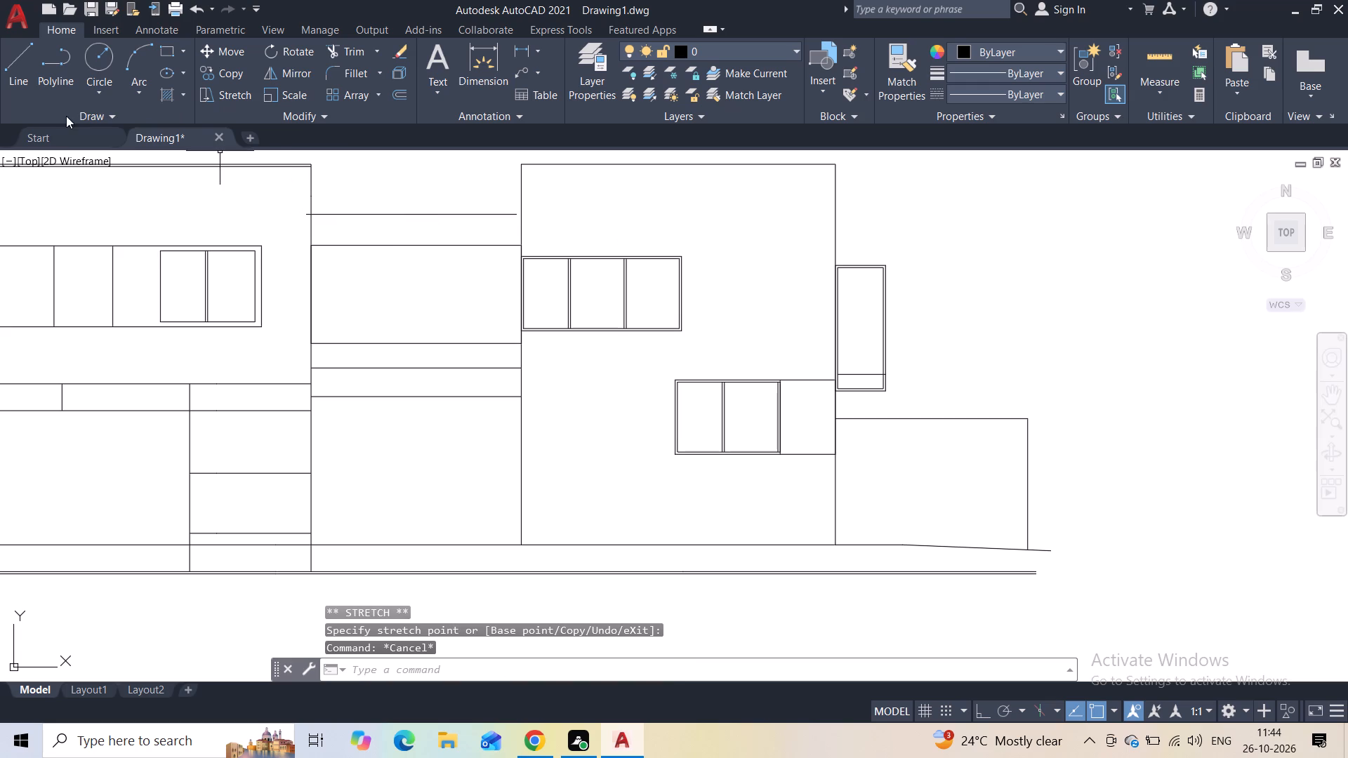
Shift the raised top line horizontally so its left end meets the middle block's left edge.
left_click(320, 214)
scroll(414, 211, "up", 2)
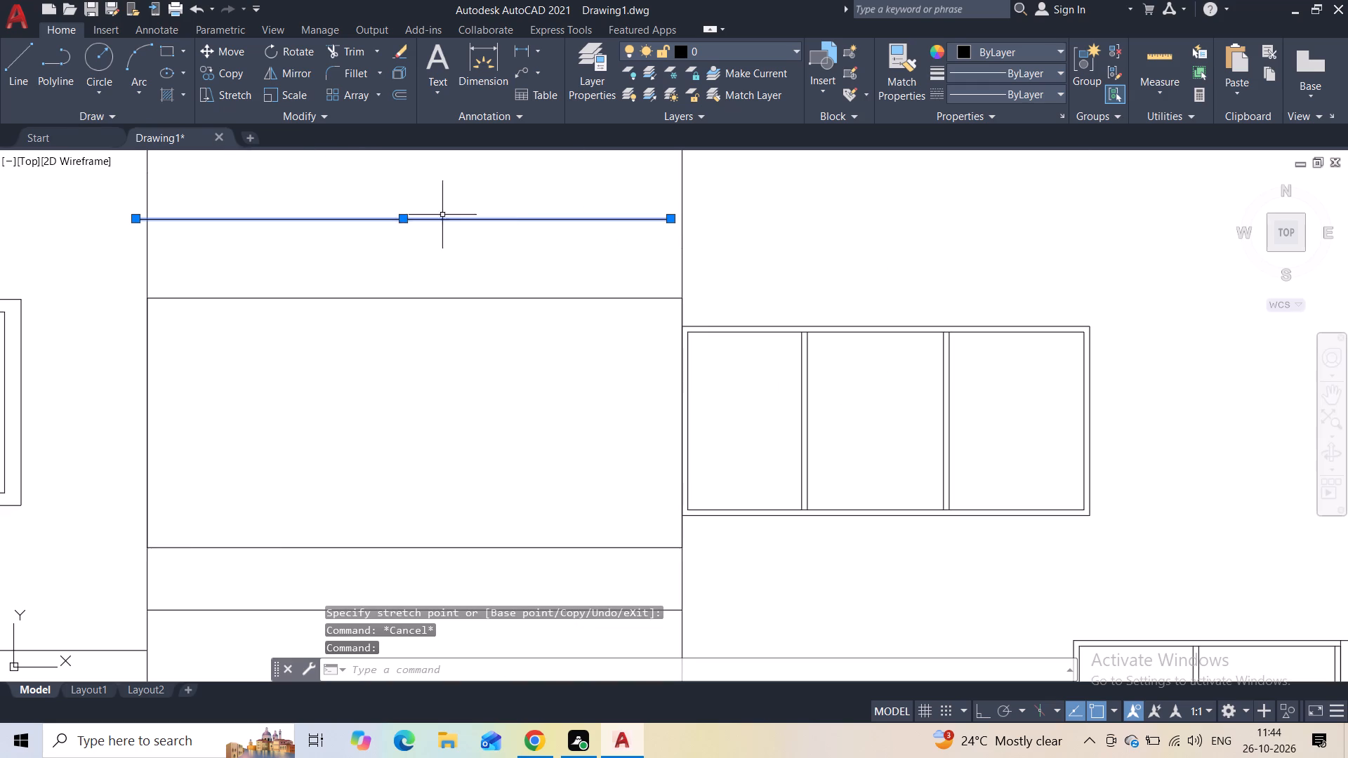
left_click(404, 222)
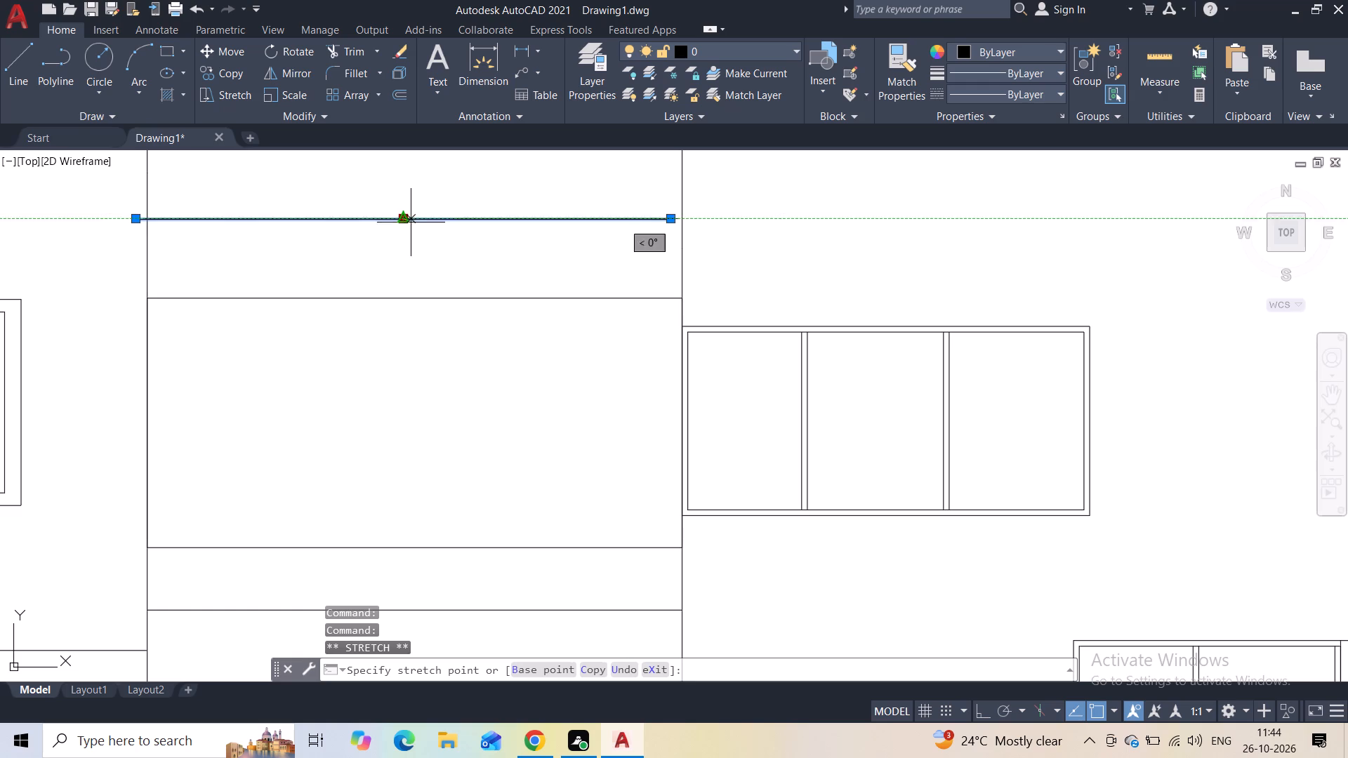
left_click(418, 218)
key("Escape")
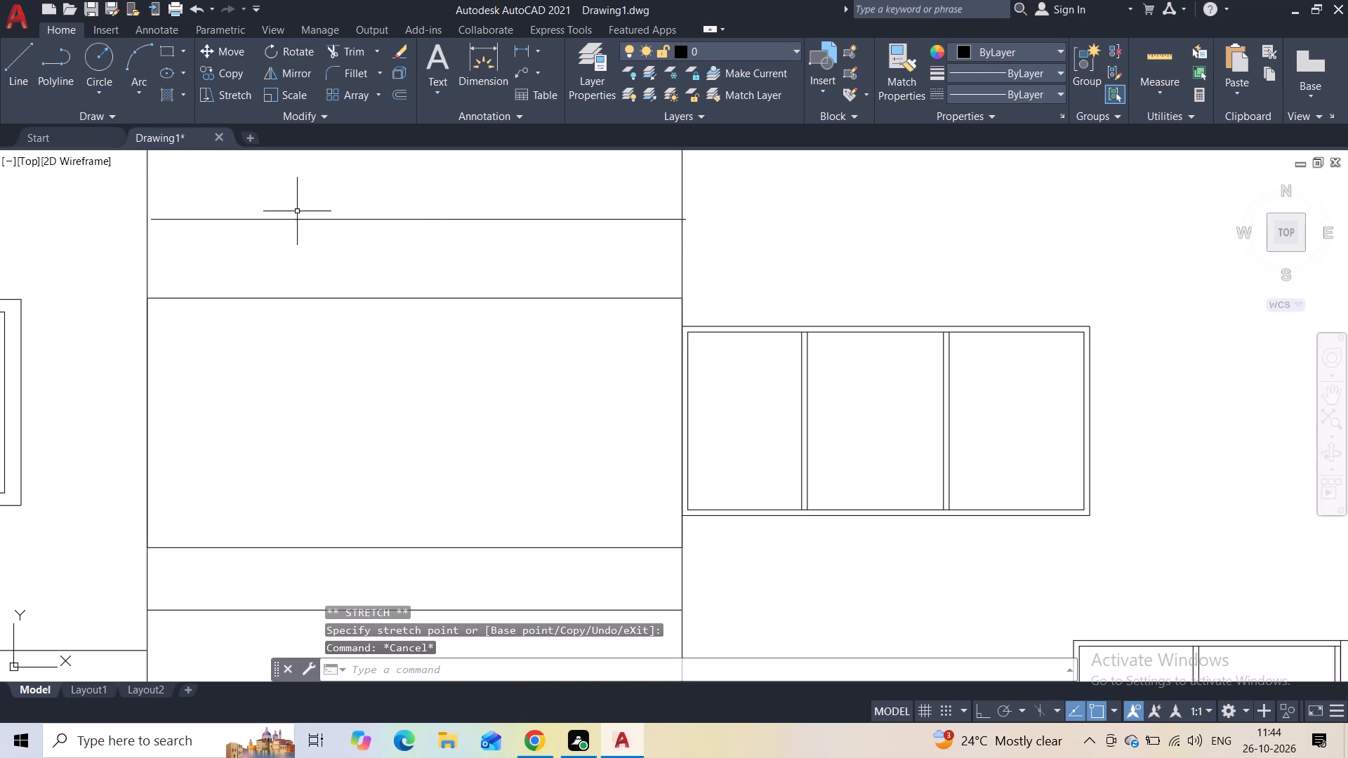
scroll(131, 211, "up", 1)
left_click(211, 199)
left_click(197, 280)
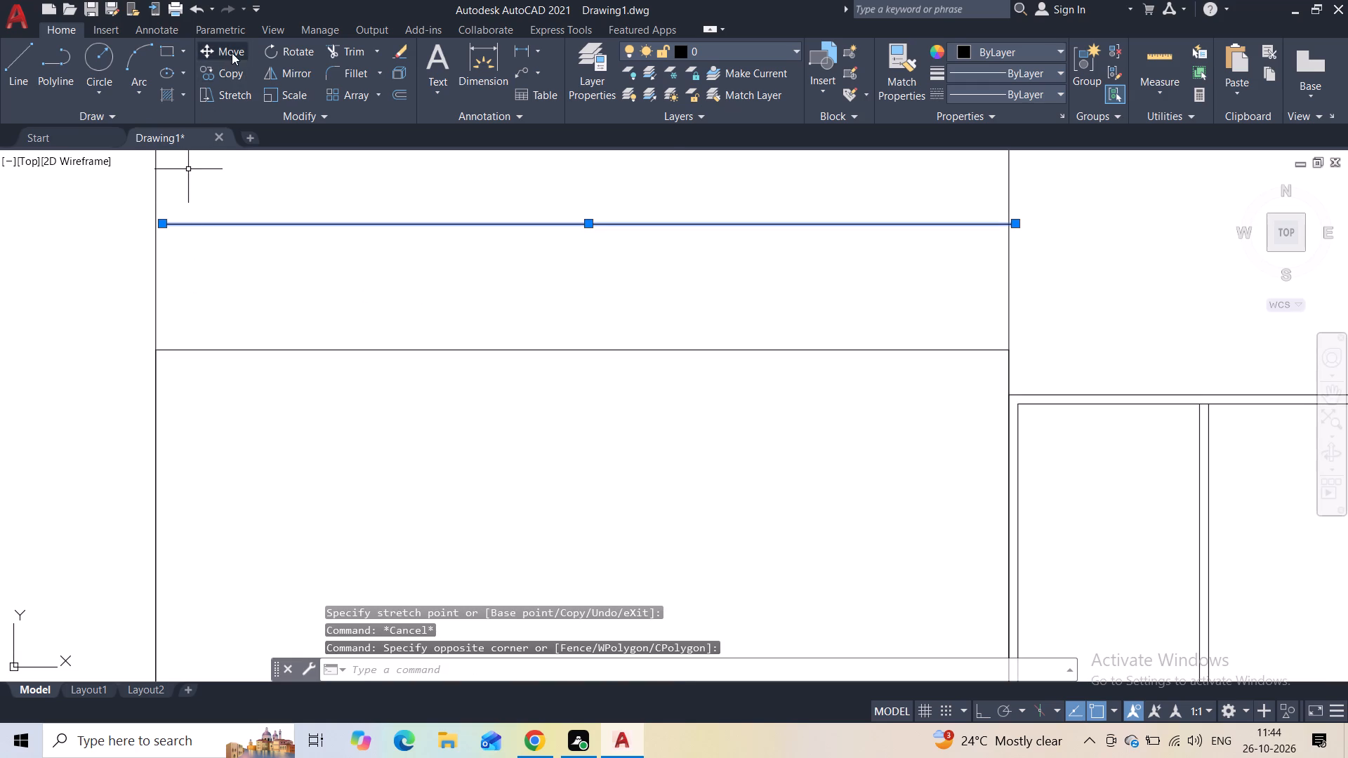
left_click(232, 53)
left_click(165, 221)
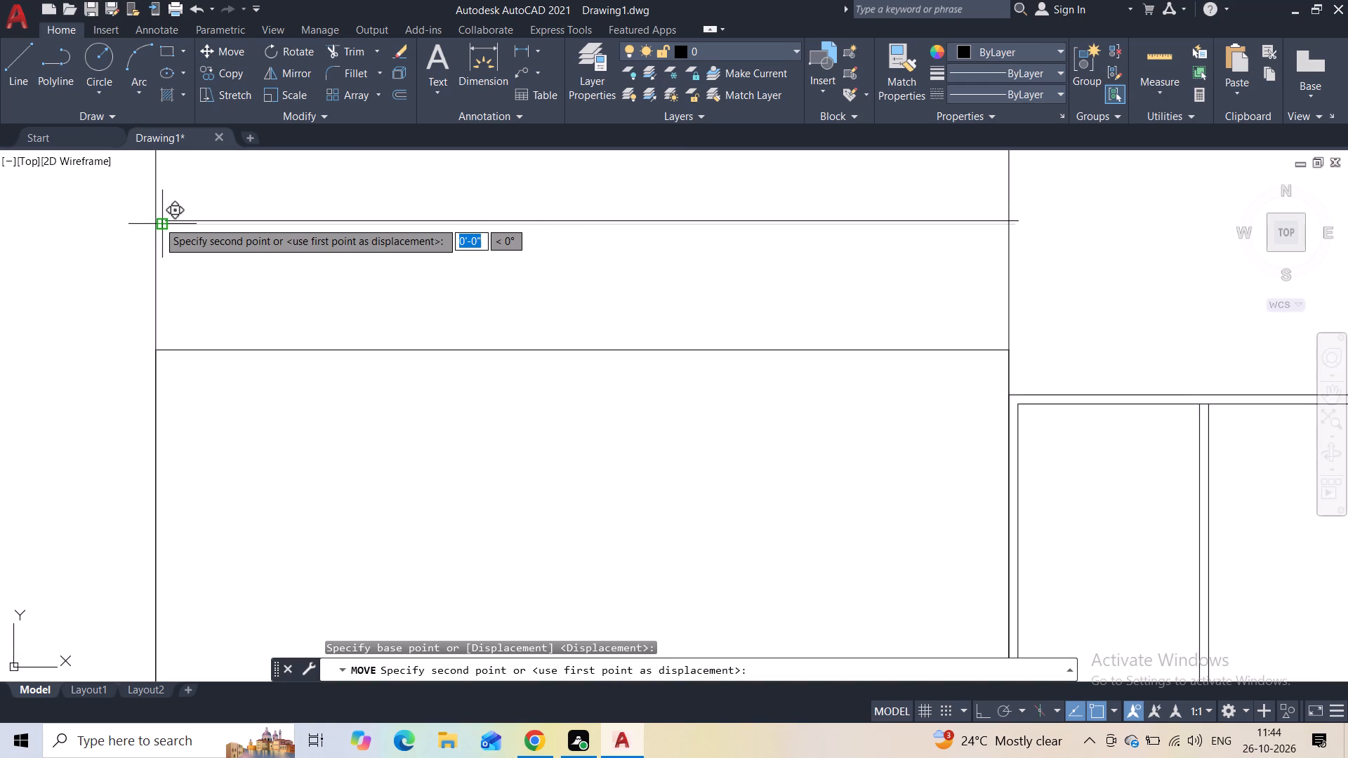
left_click(154, 221)
Draw two vertical lines about 2'-4" tall between the rectangle and the top line, dividing the upper band into three panels.
scroll(190, 209, "down", 3)
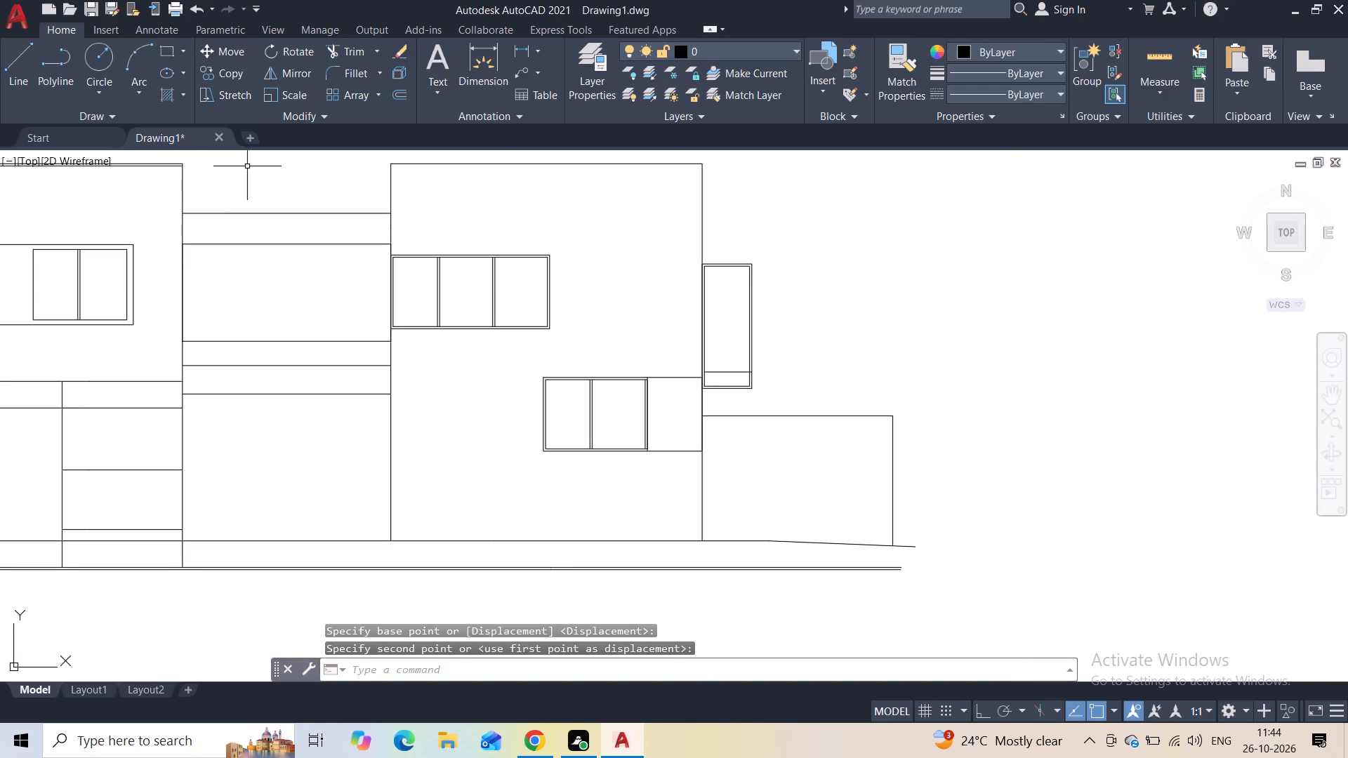
left_click(24, 81)
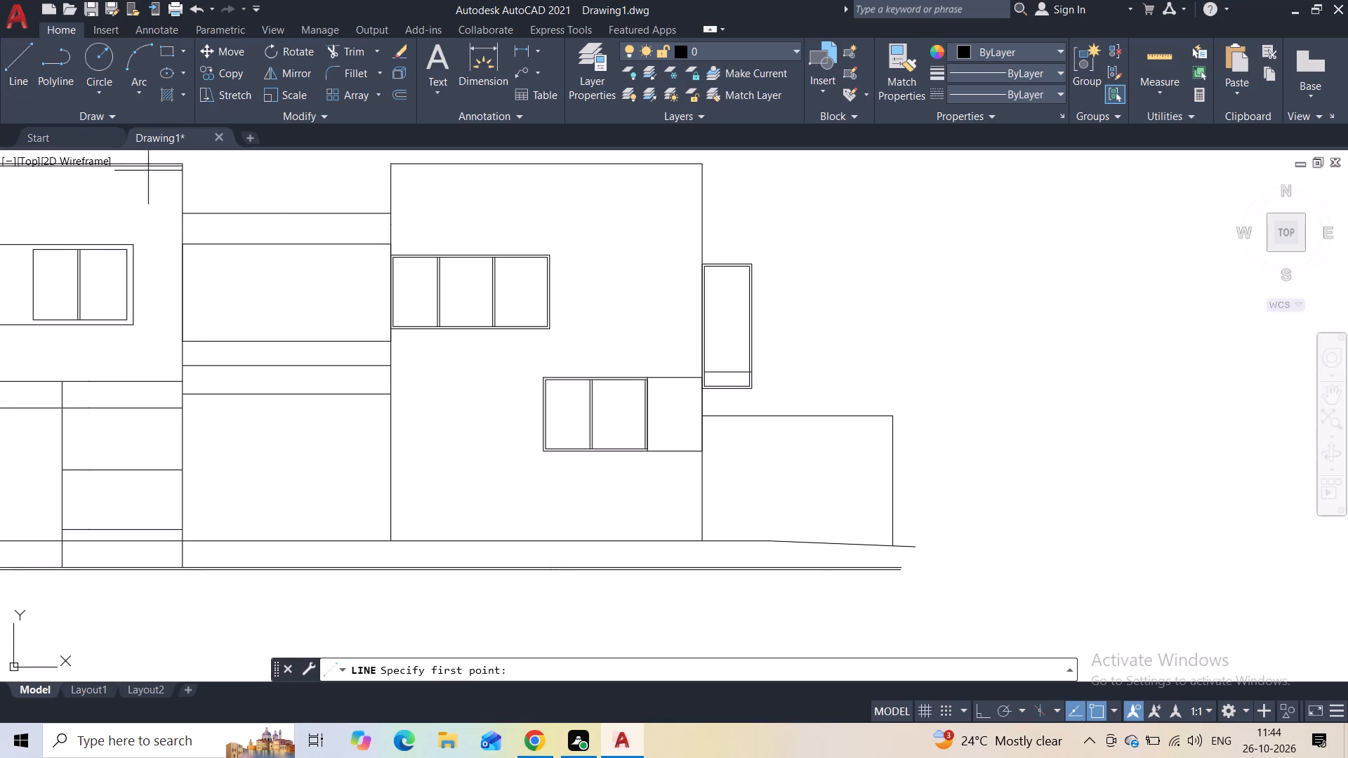
scroll(249, 217, "up", 1)
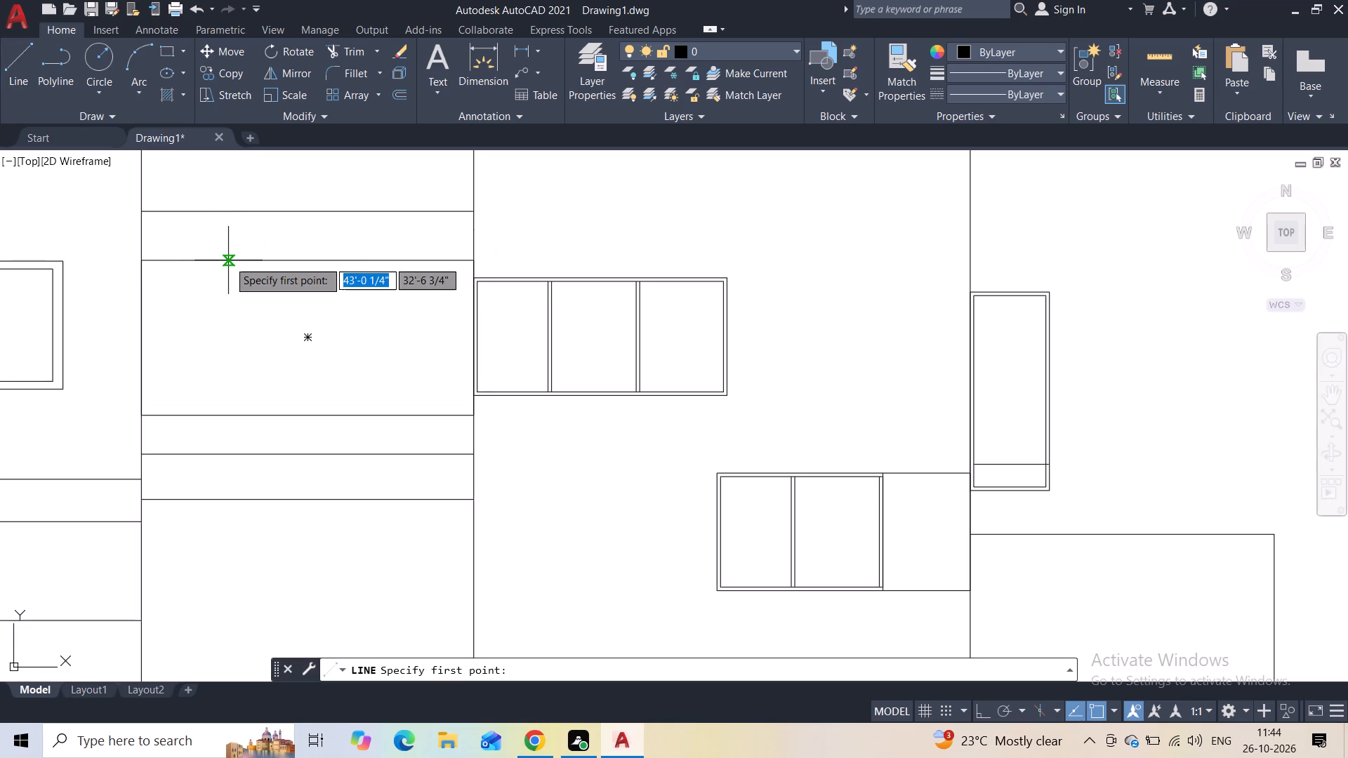
left_click(237, 261)
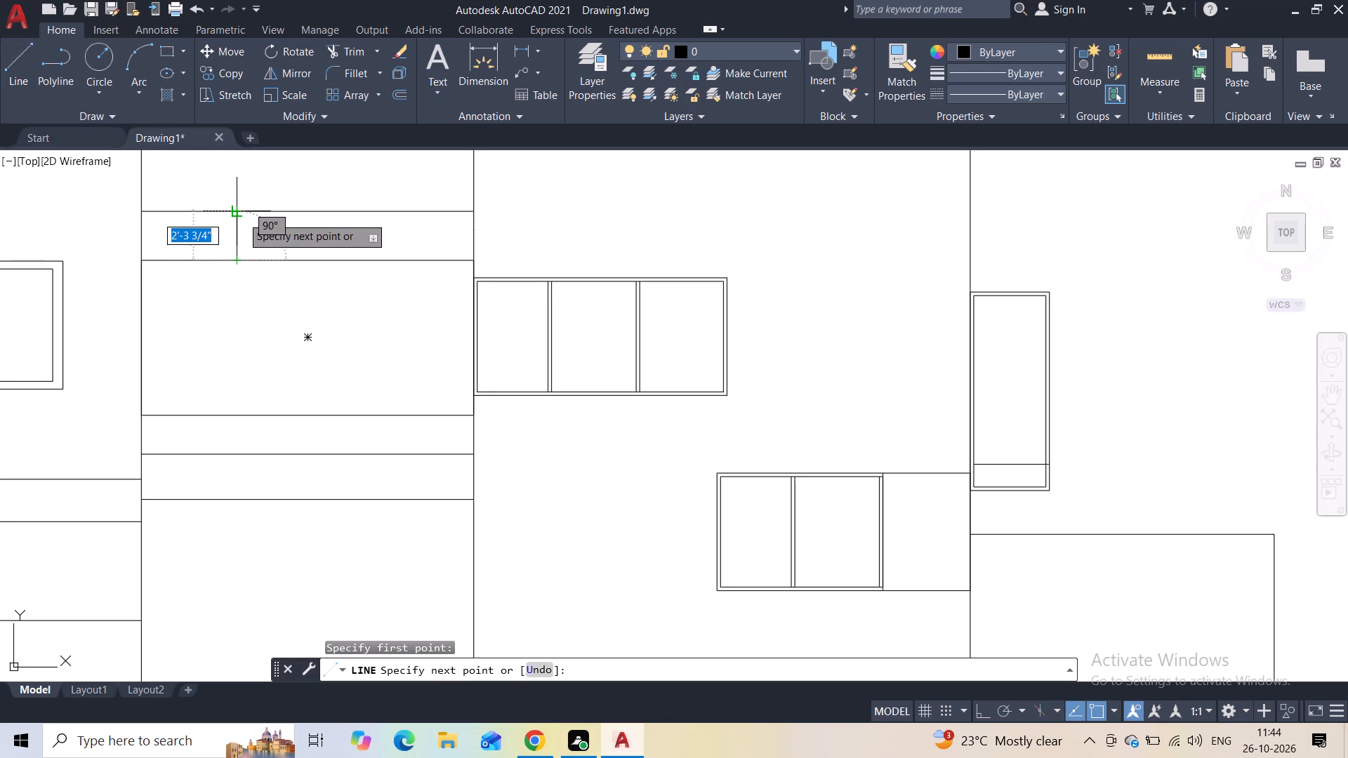
left_click(242, 216)
key("Escape")
key("space")
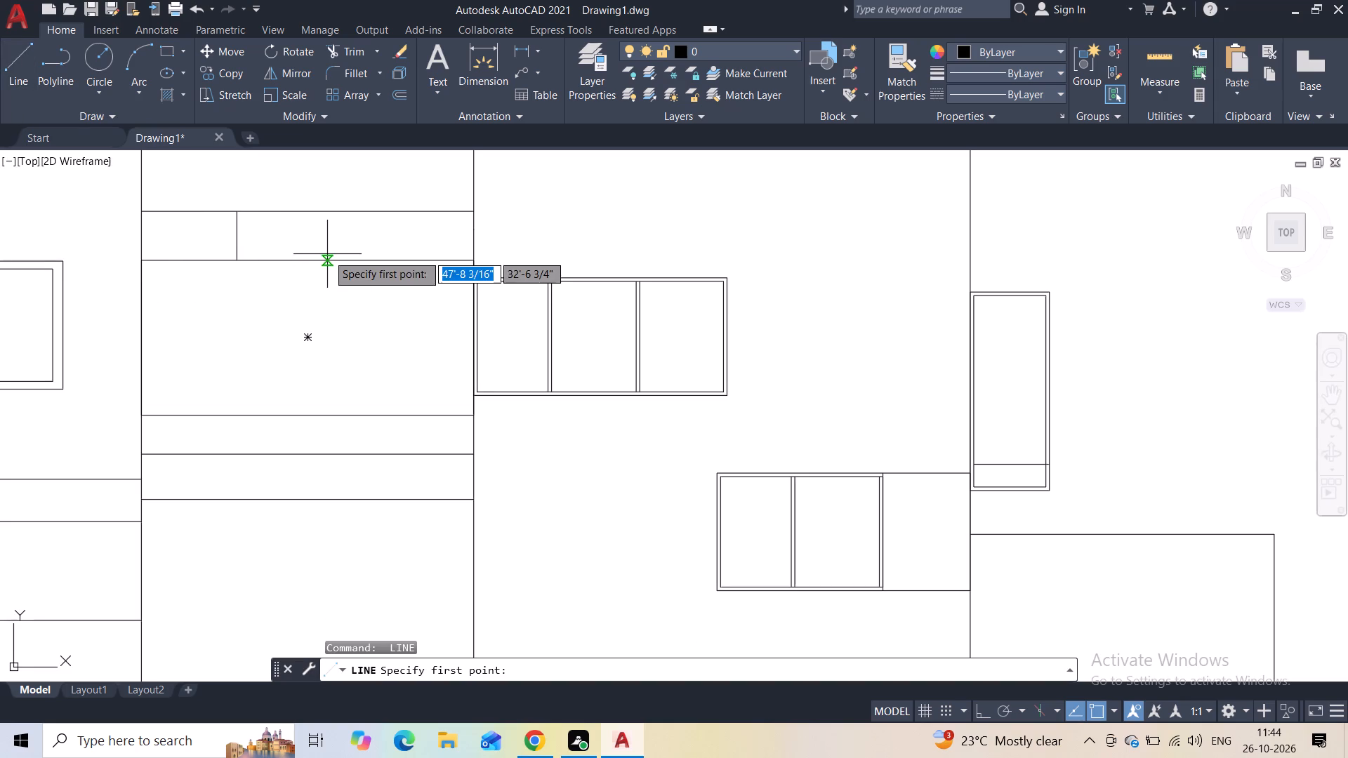
left_click(355, 258)
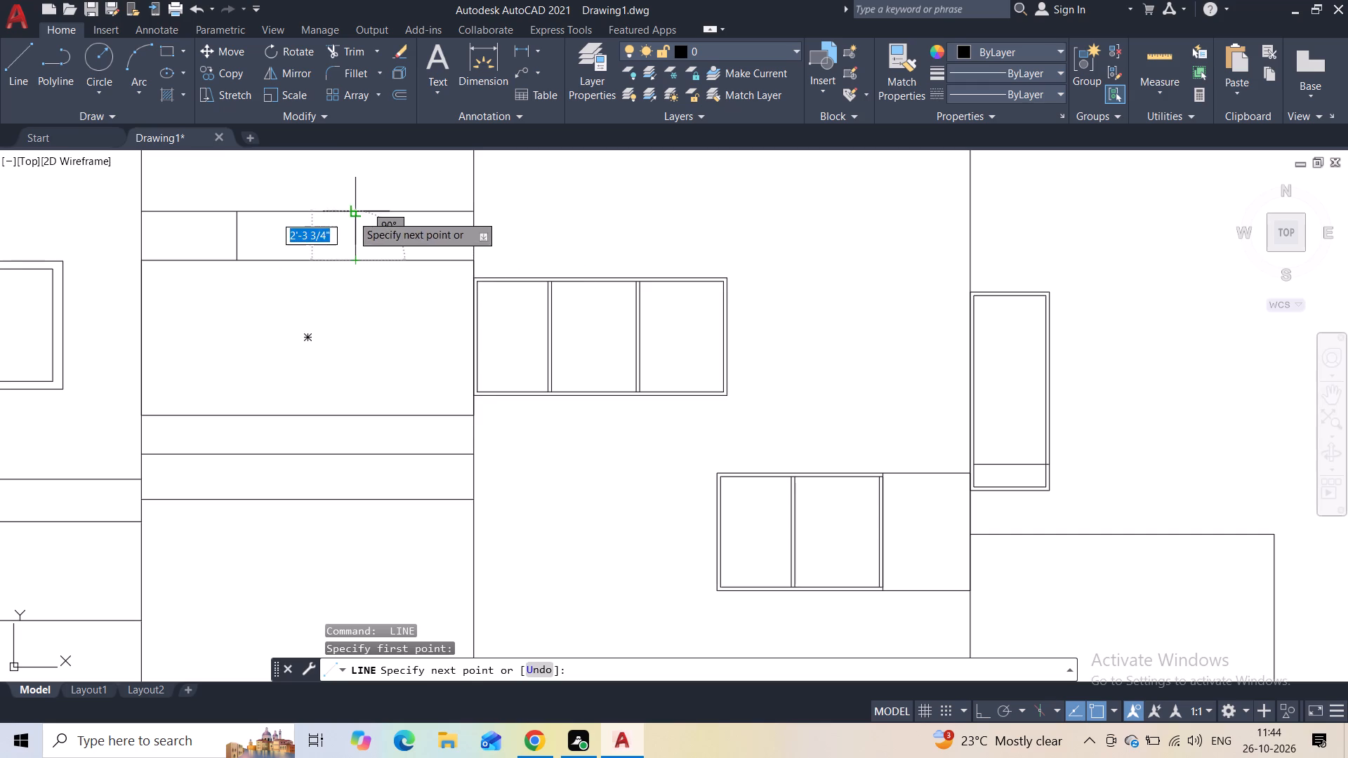
left_click(352, 215)
key("Escape")
Continue both vertical dividers down through the full height of the middle block's rectangle.
key("space")
left_click(238, 260)
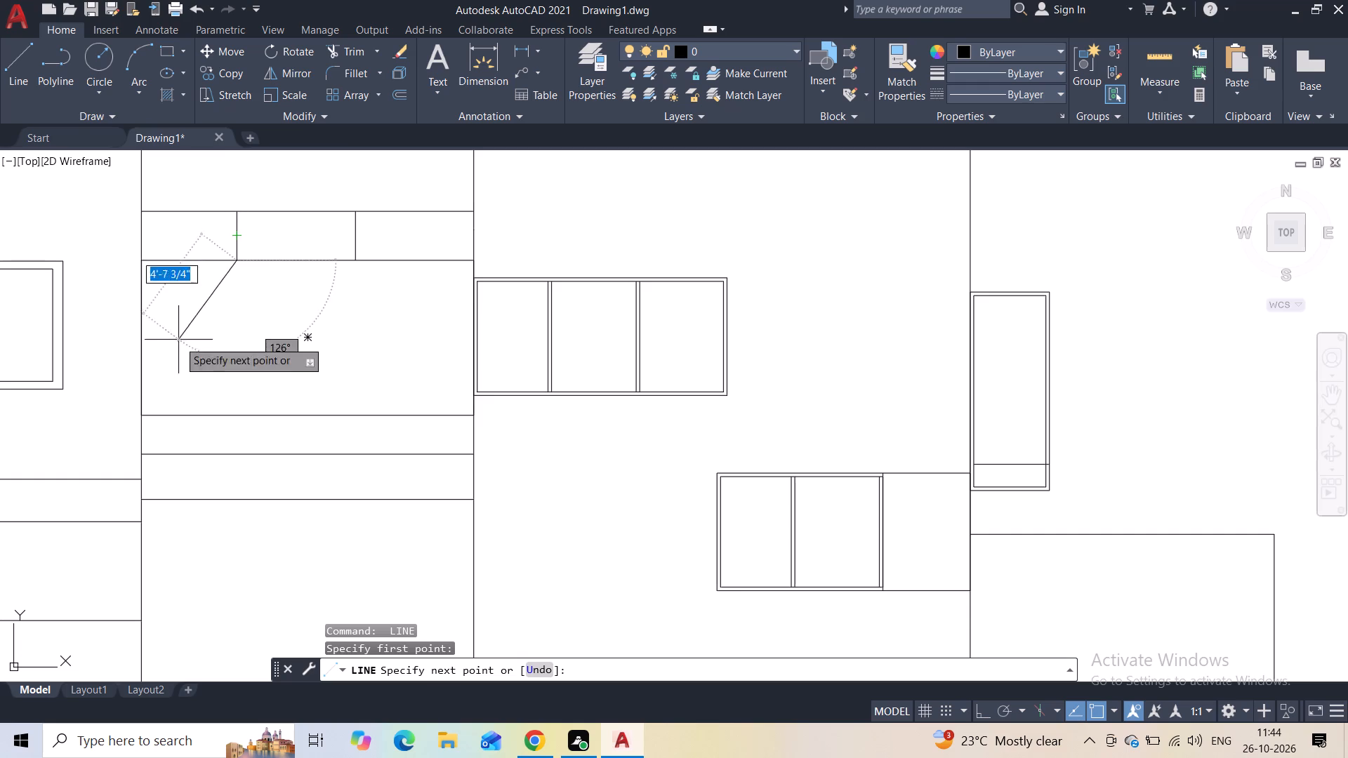
left_click(233, 414)
key("Escape")
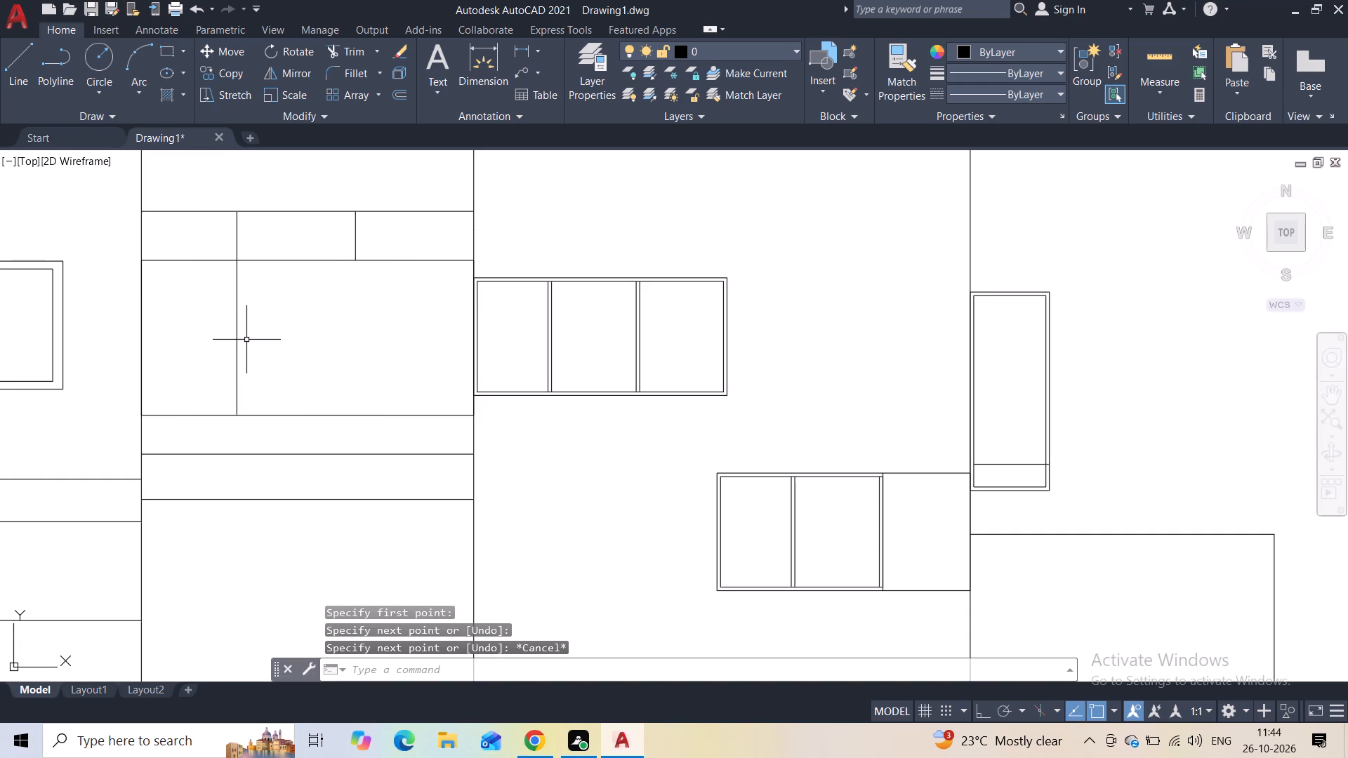
key("space")
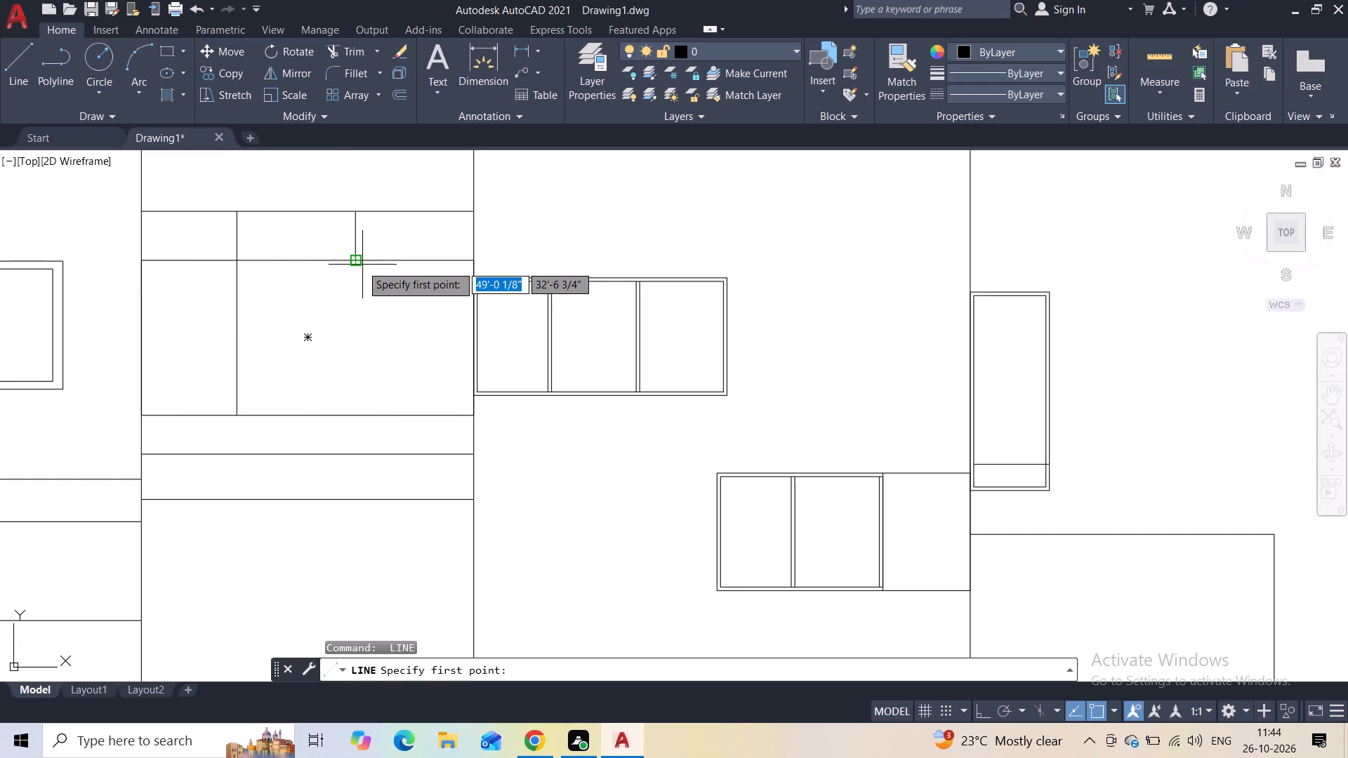
left_click(359, 265)
left_click(356, 413)
key("Escape")
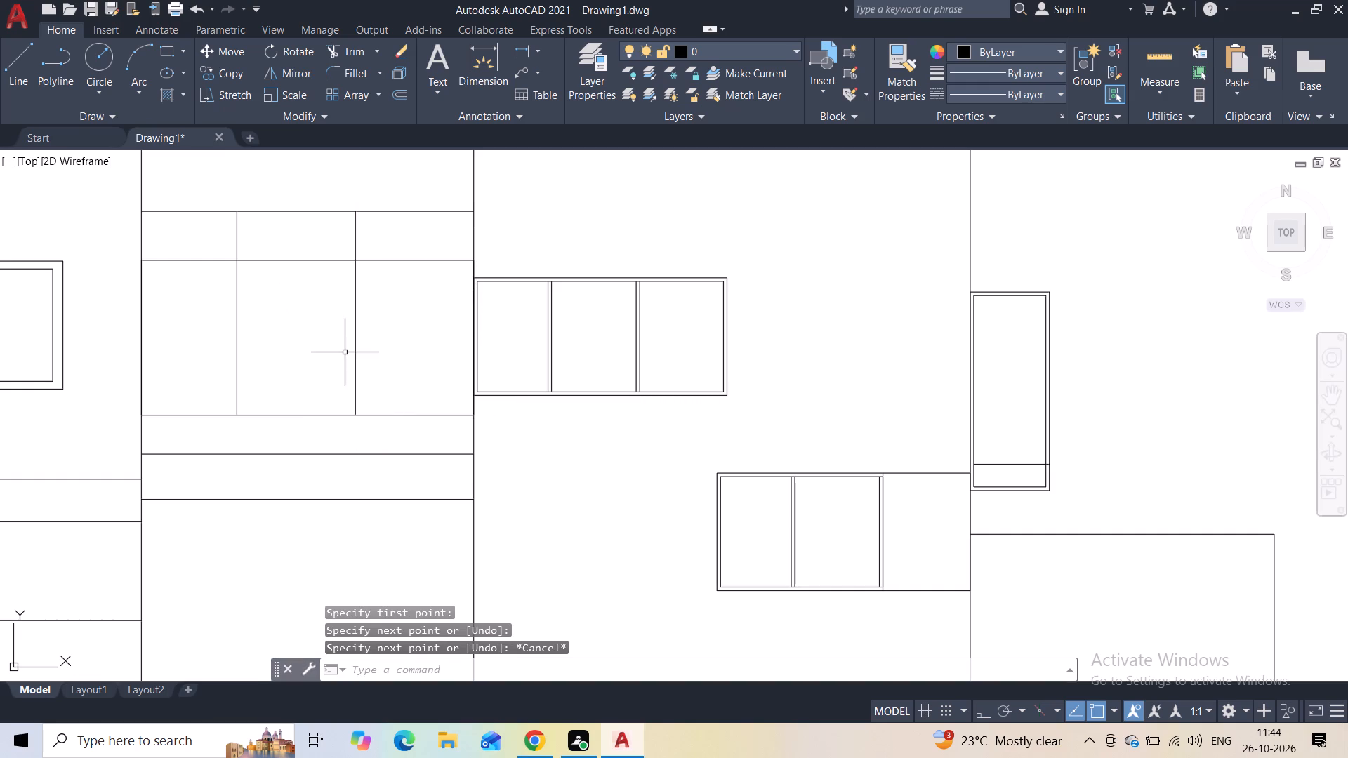
Continue both dividers from the rectangle's bottom edge down to the horizontal line below it.
key("space")
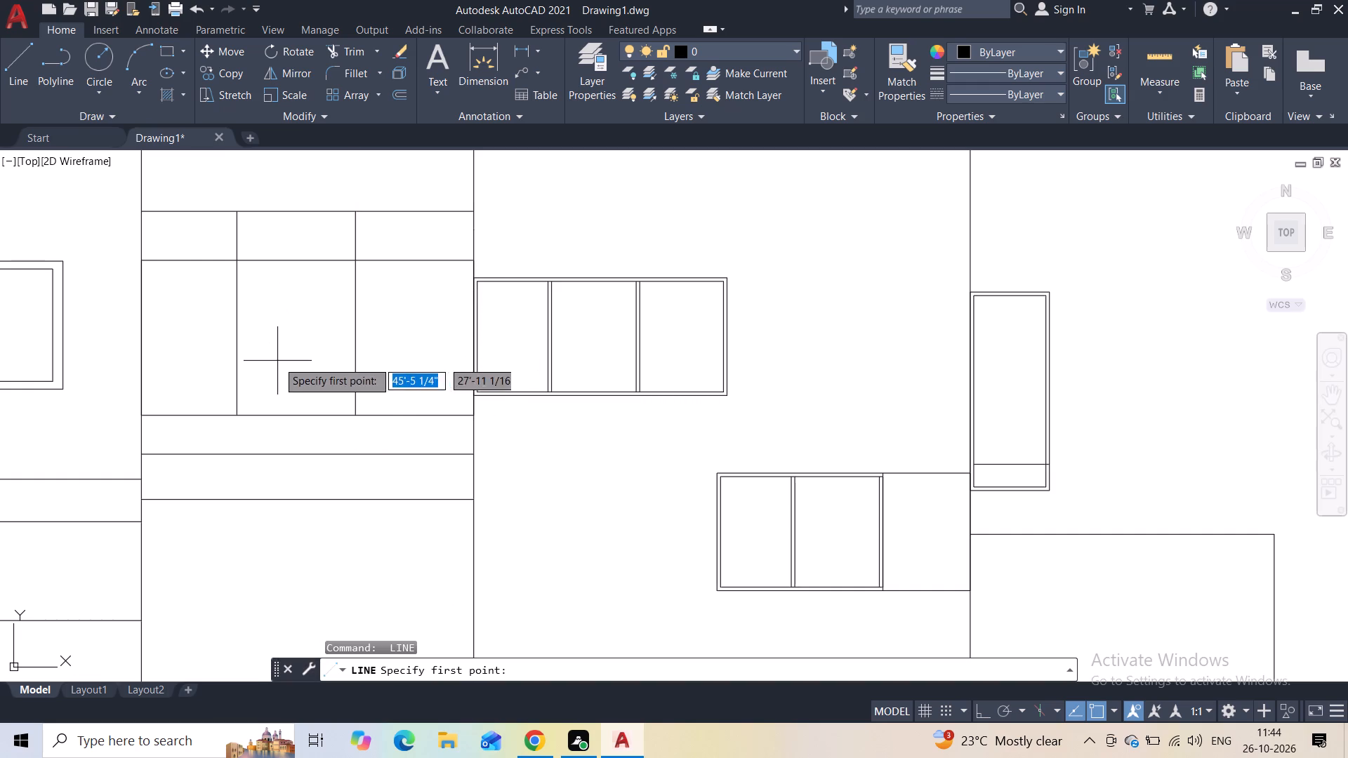
left_click(239, 420)
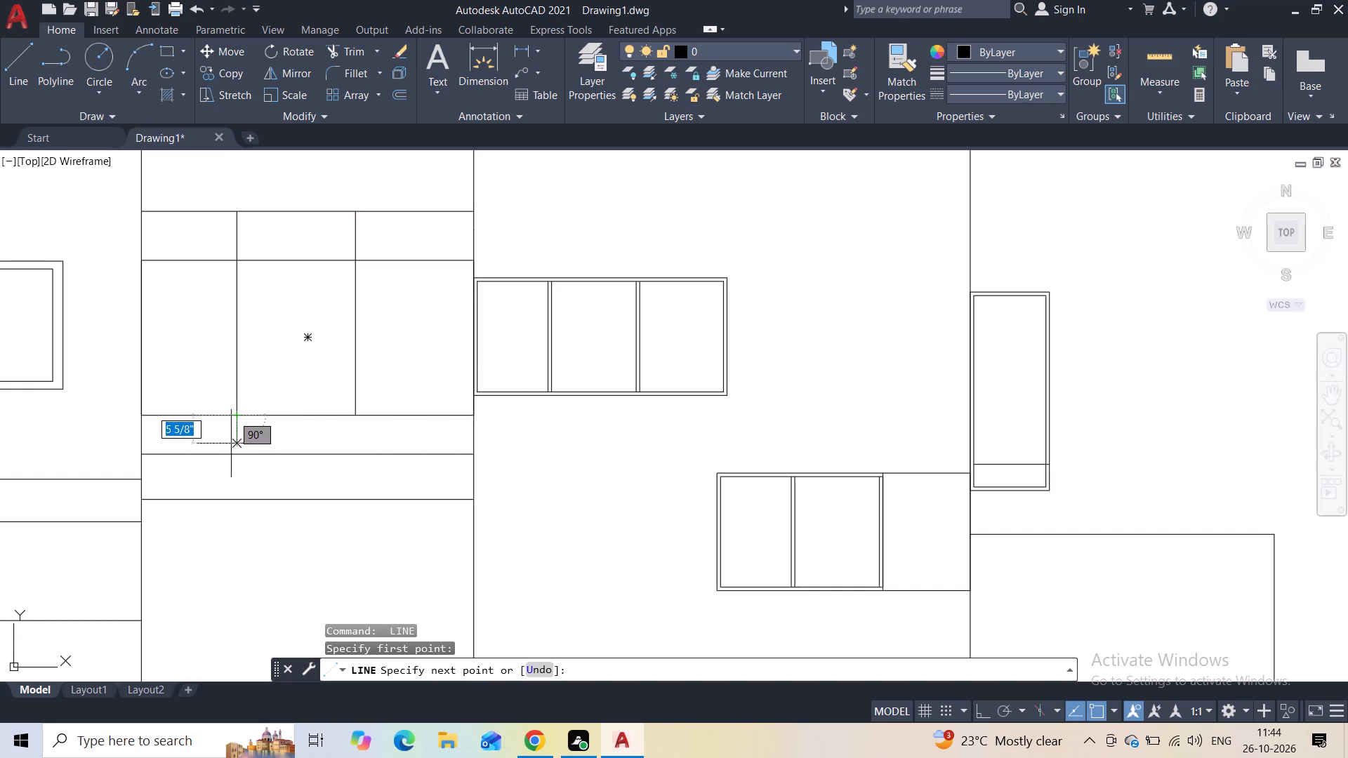
left_click(231, 456)
key("Escape")
key("space")
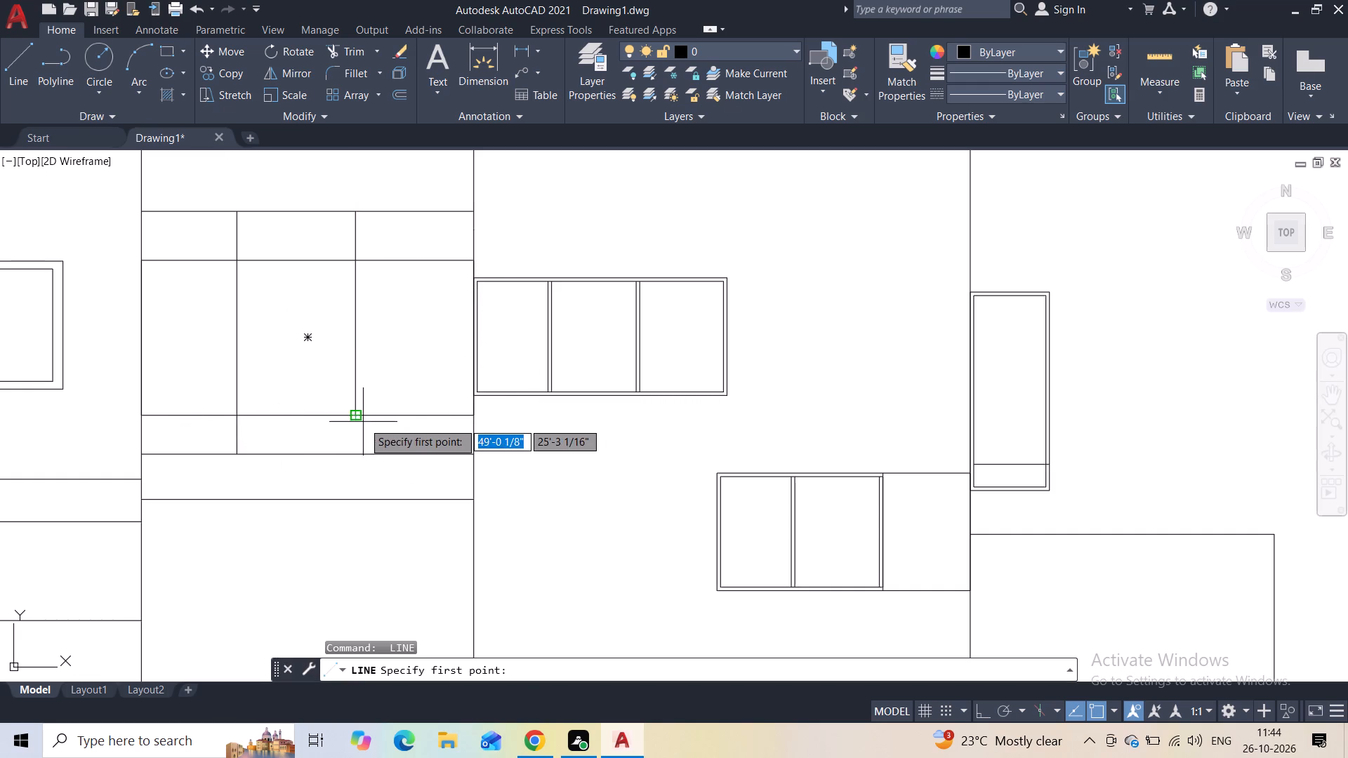
left_click(352, 418)
left_click(348, 449)
key("Escape")
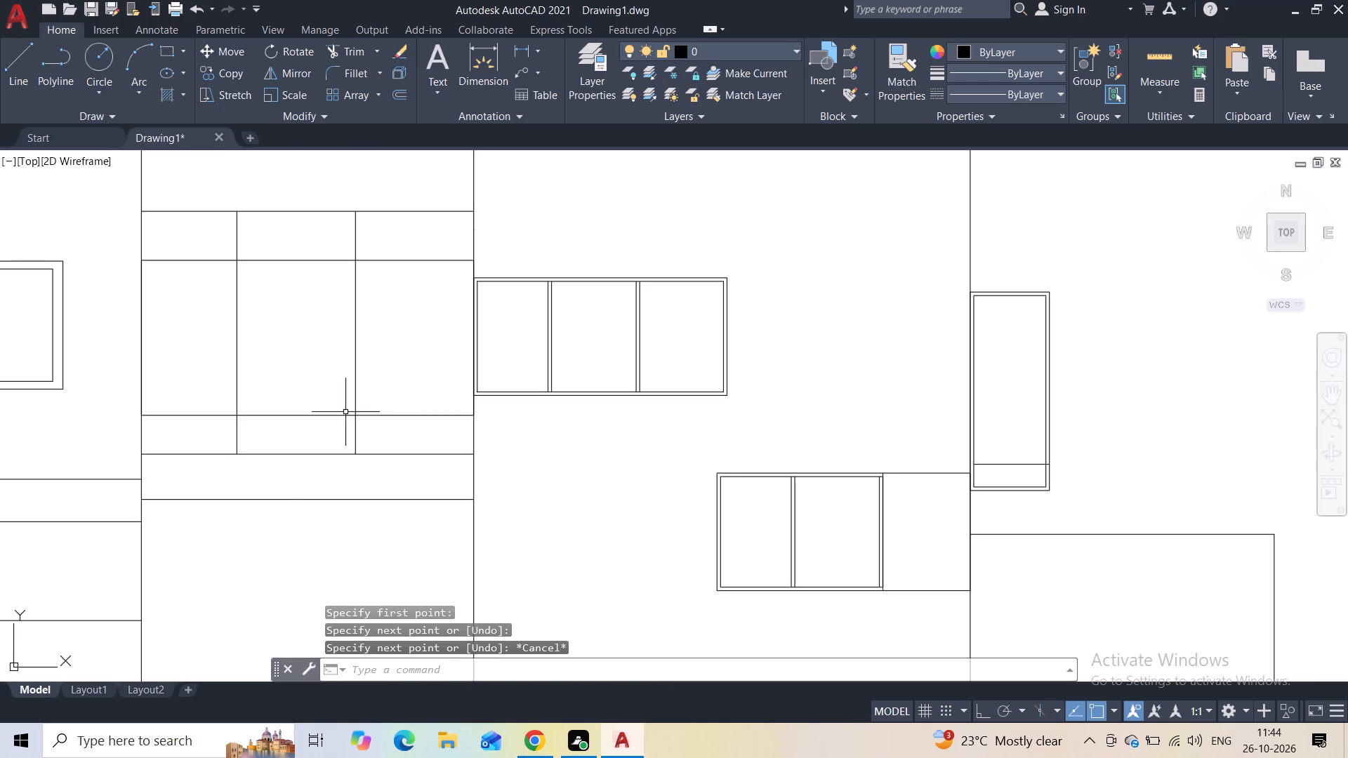
Offset the right divider inside the middle rectangle 2" to its right.
left_click_drag(362, 353, 341, 359)
left_click(333, 359)
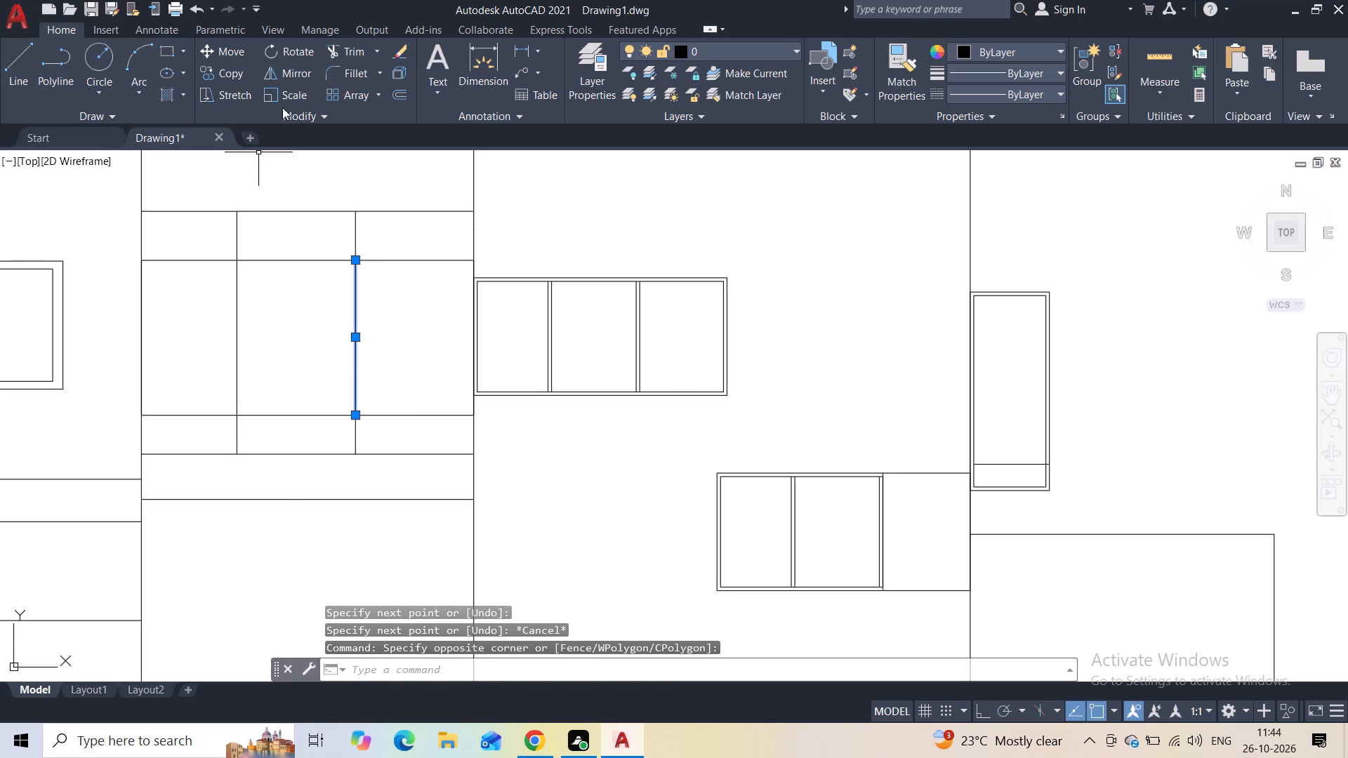
left_click(394, 97)
type("2\"")
key("Return")
left_click_drag(362, 318, 362, 300)
key("Escape")
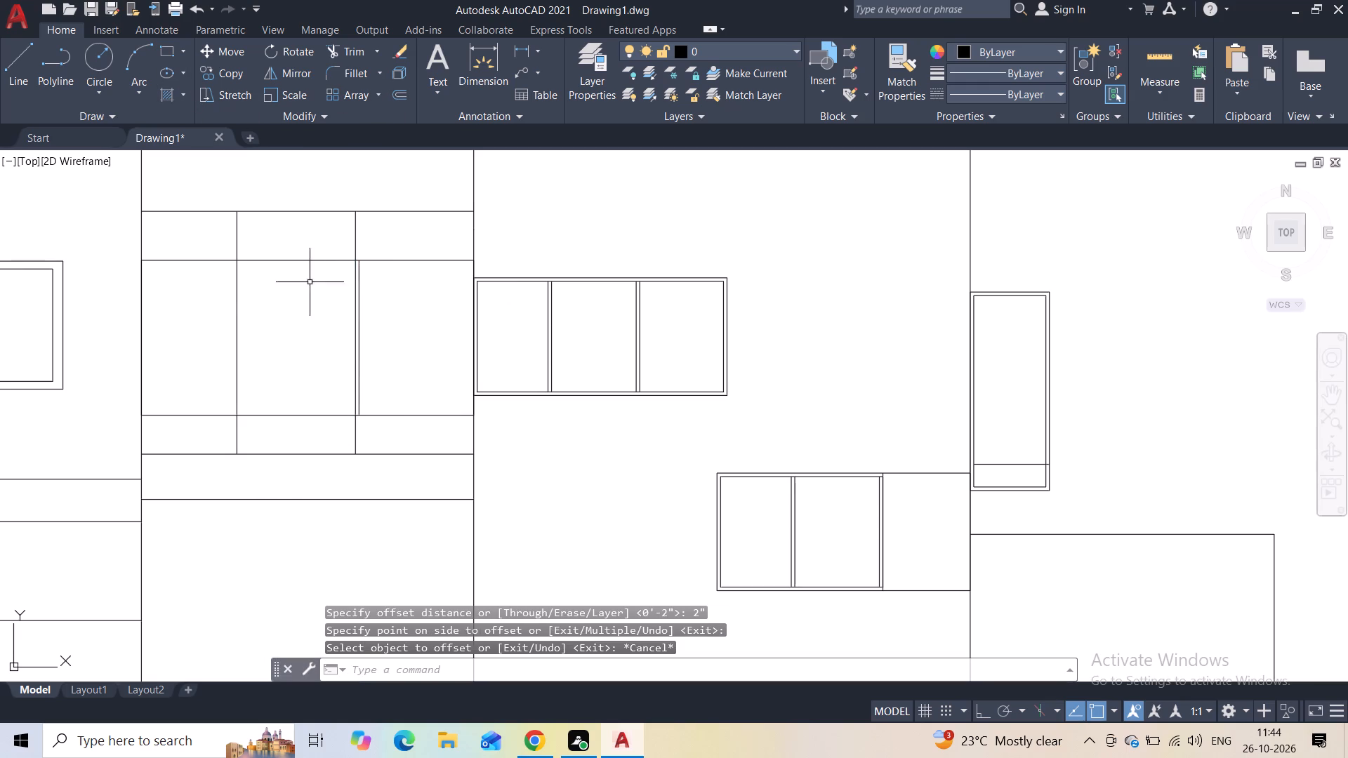
Offset the left divider inside the middle rectangle 2" to its right.
left_click(246, 304)
left_click(230, 309)
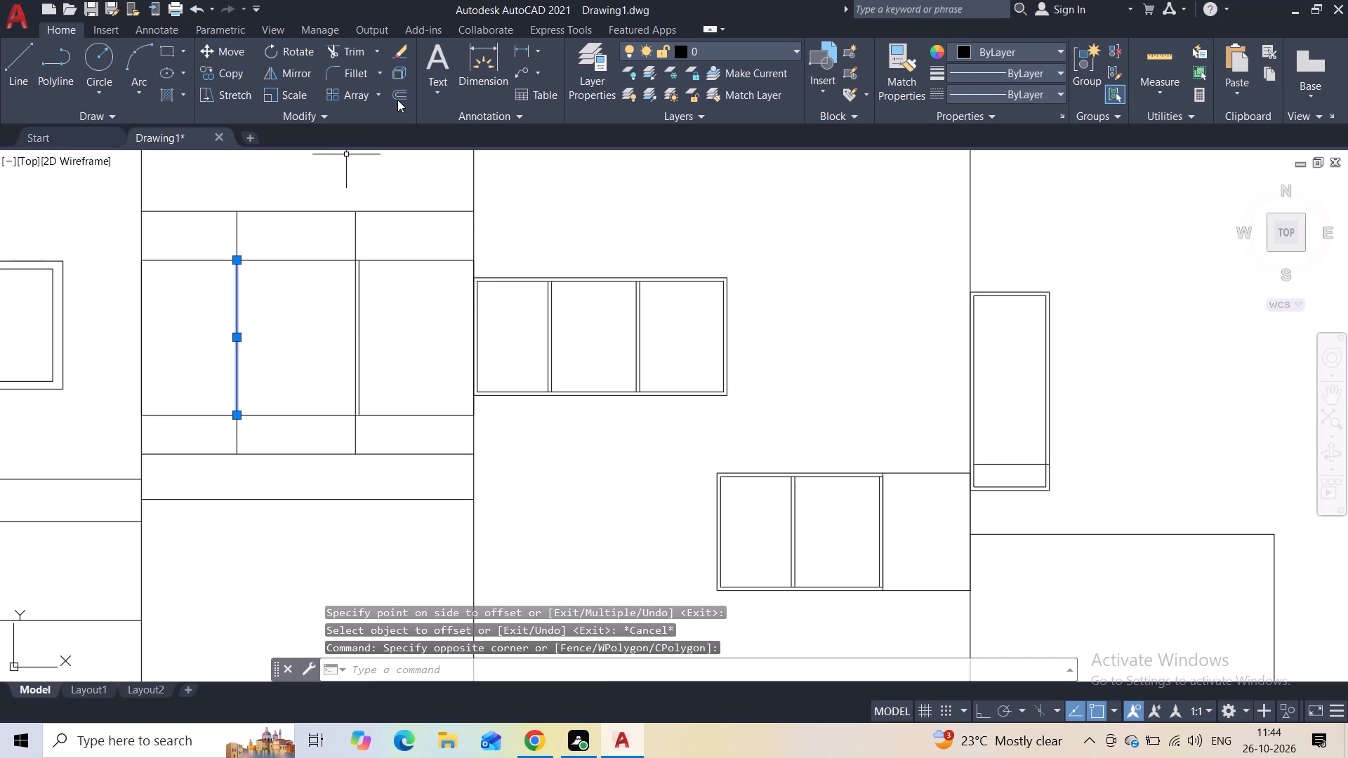
left_click(397, 100)
type("2\"")
key("Return")
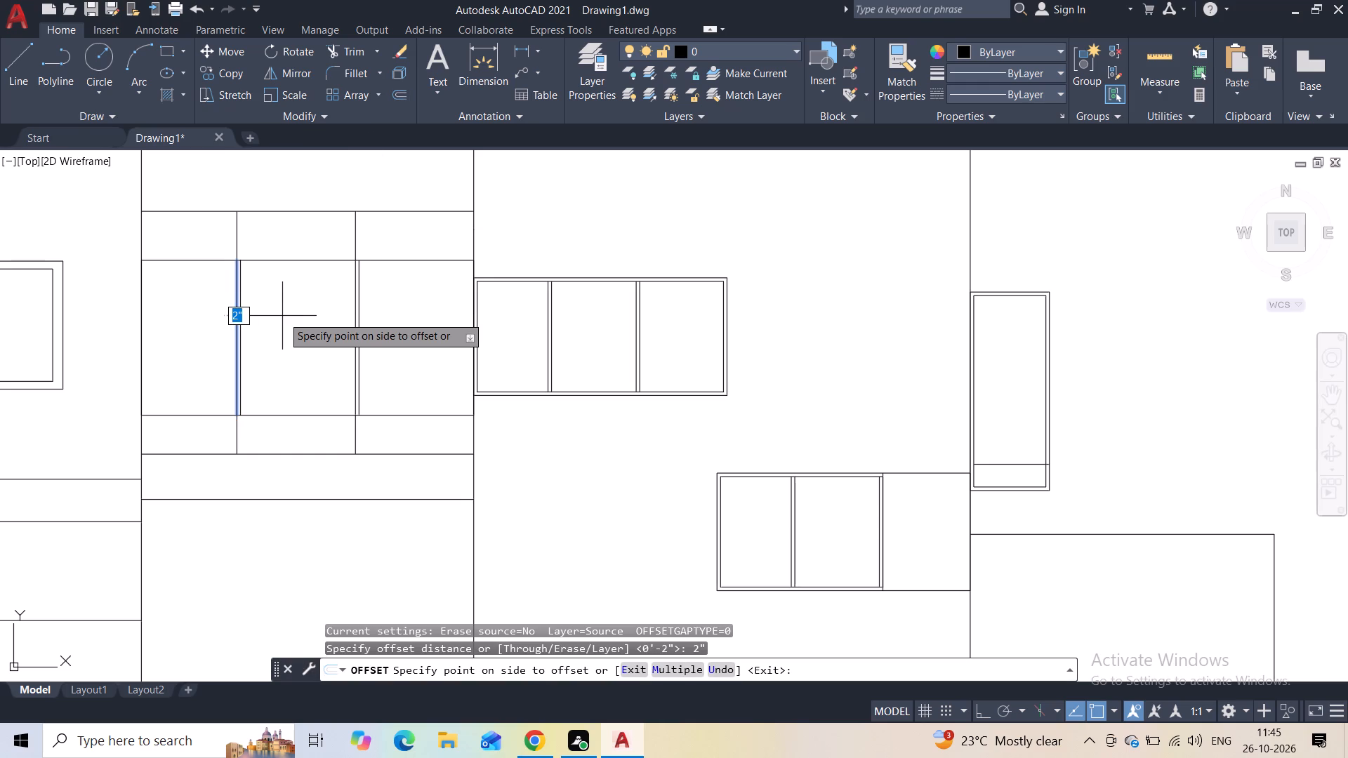
left_click(282, 279)
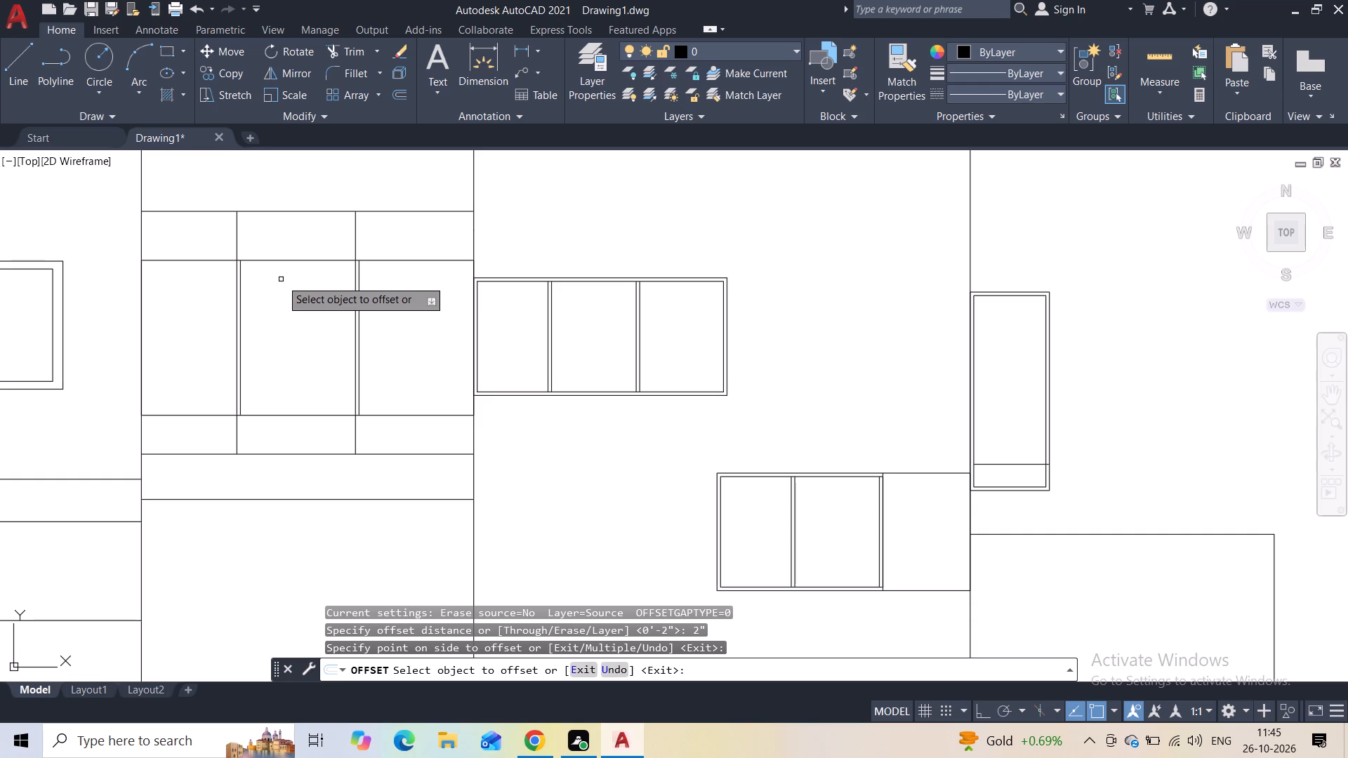
scroll(260, 287, "down", 2)
key("Escape")
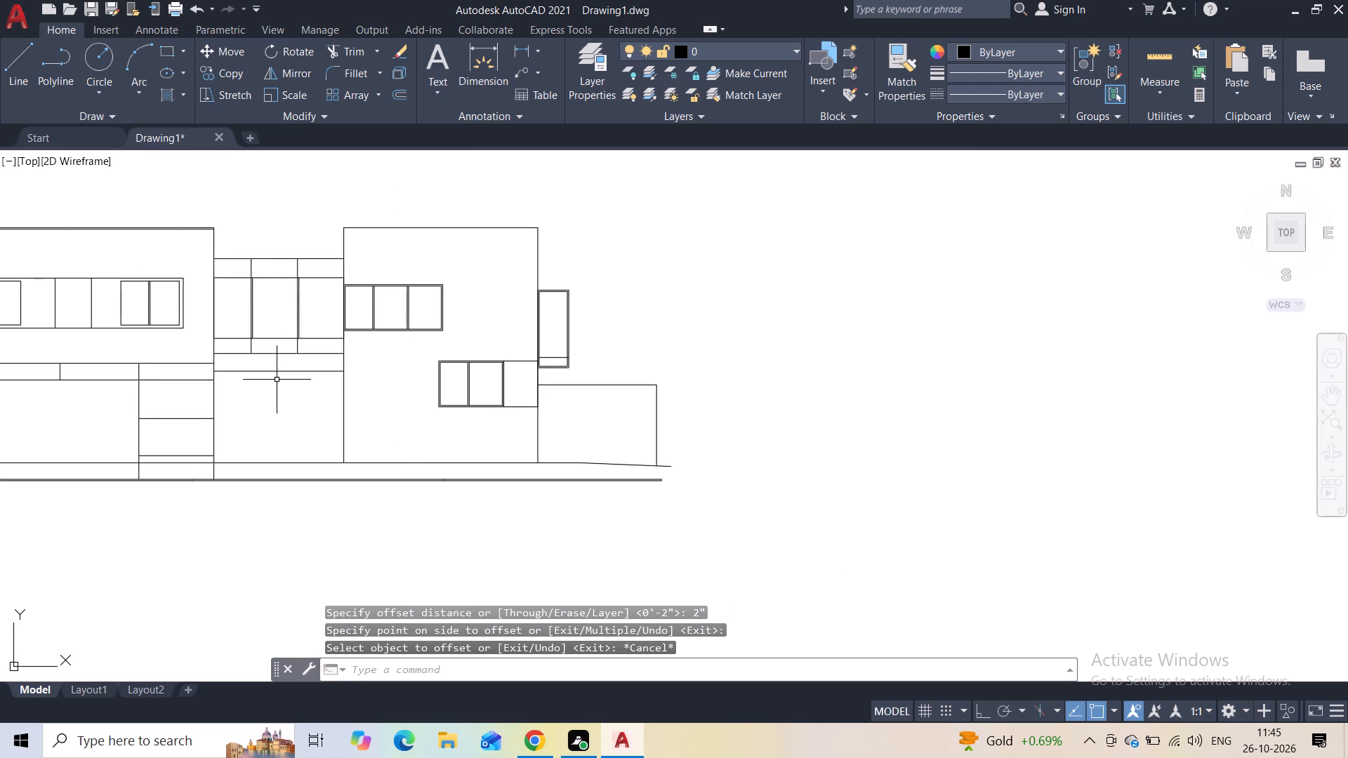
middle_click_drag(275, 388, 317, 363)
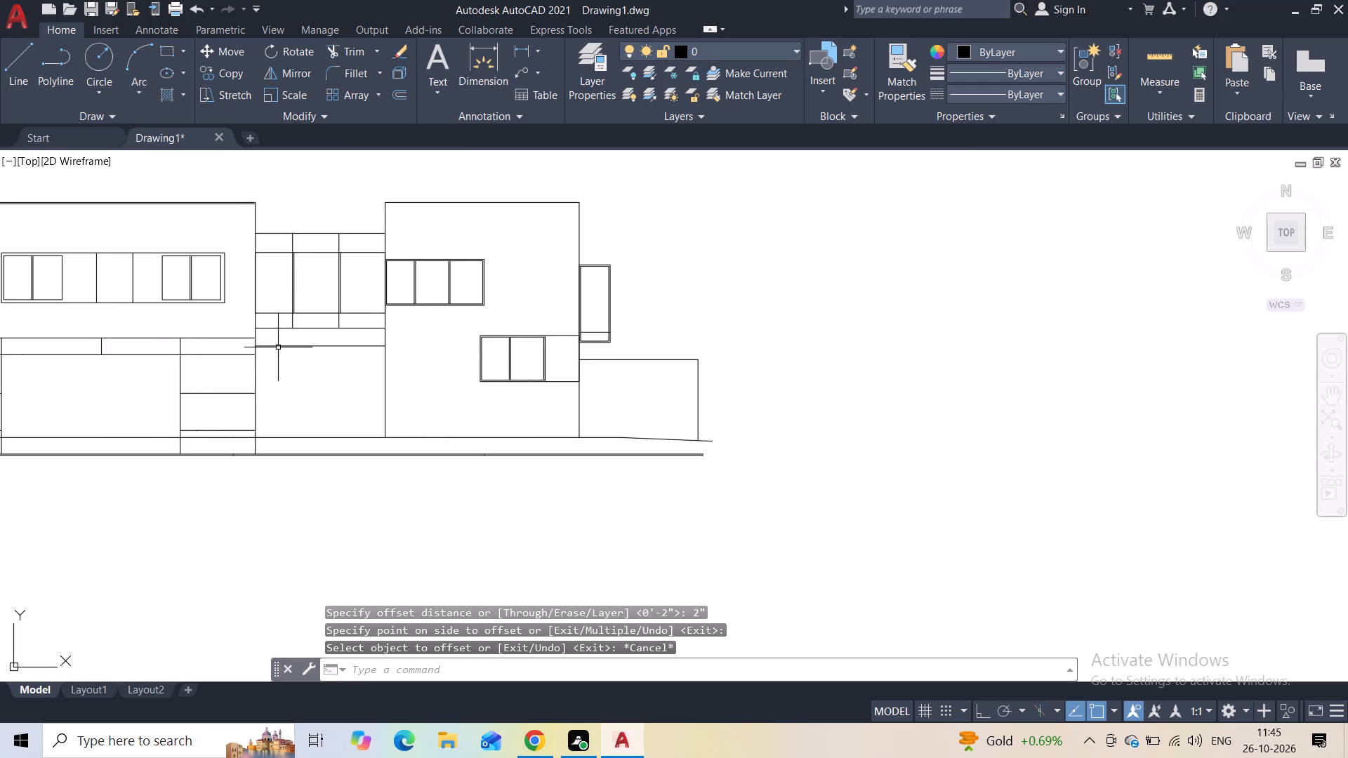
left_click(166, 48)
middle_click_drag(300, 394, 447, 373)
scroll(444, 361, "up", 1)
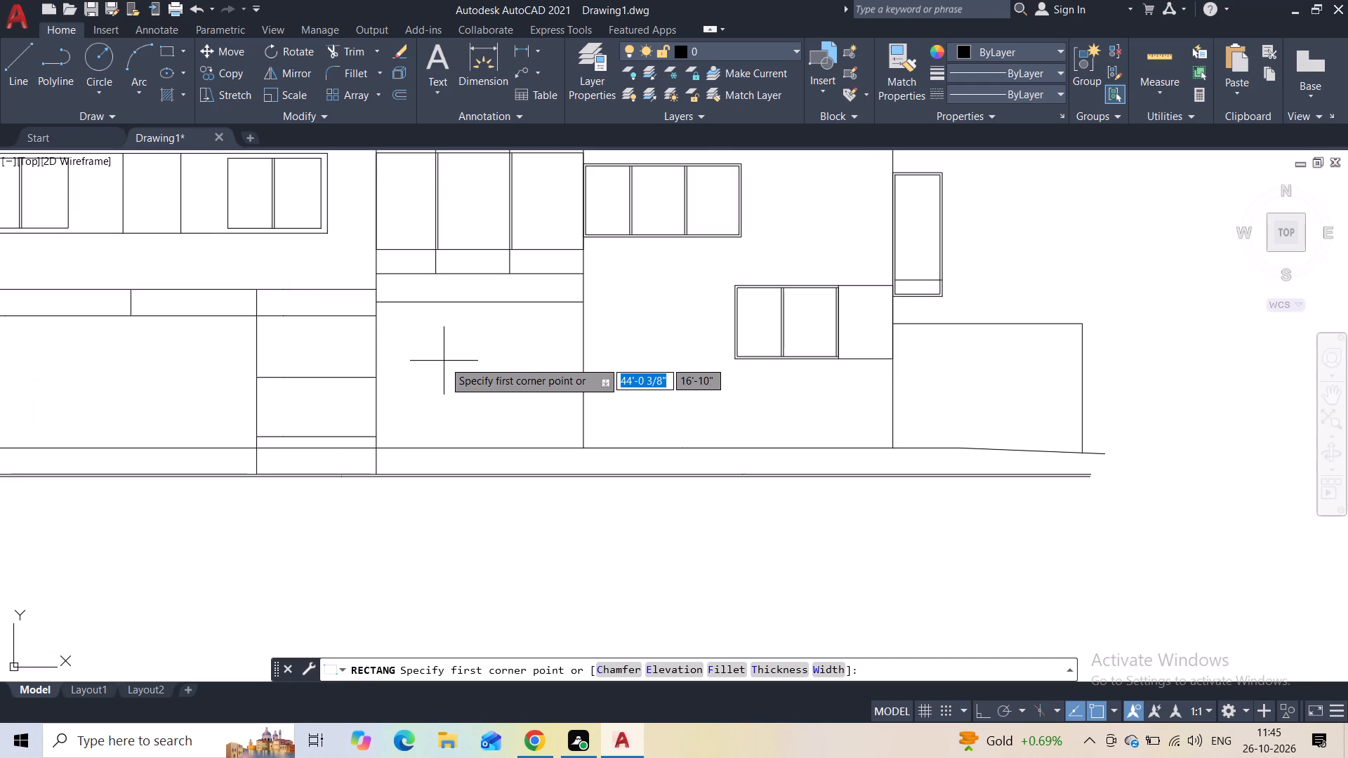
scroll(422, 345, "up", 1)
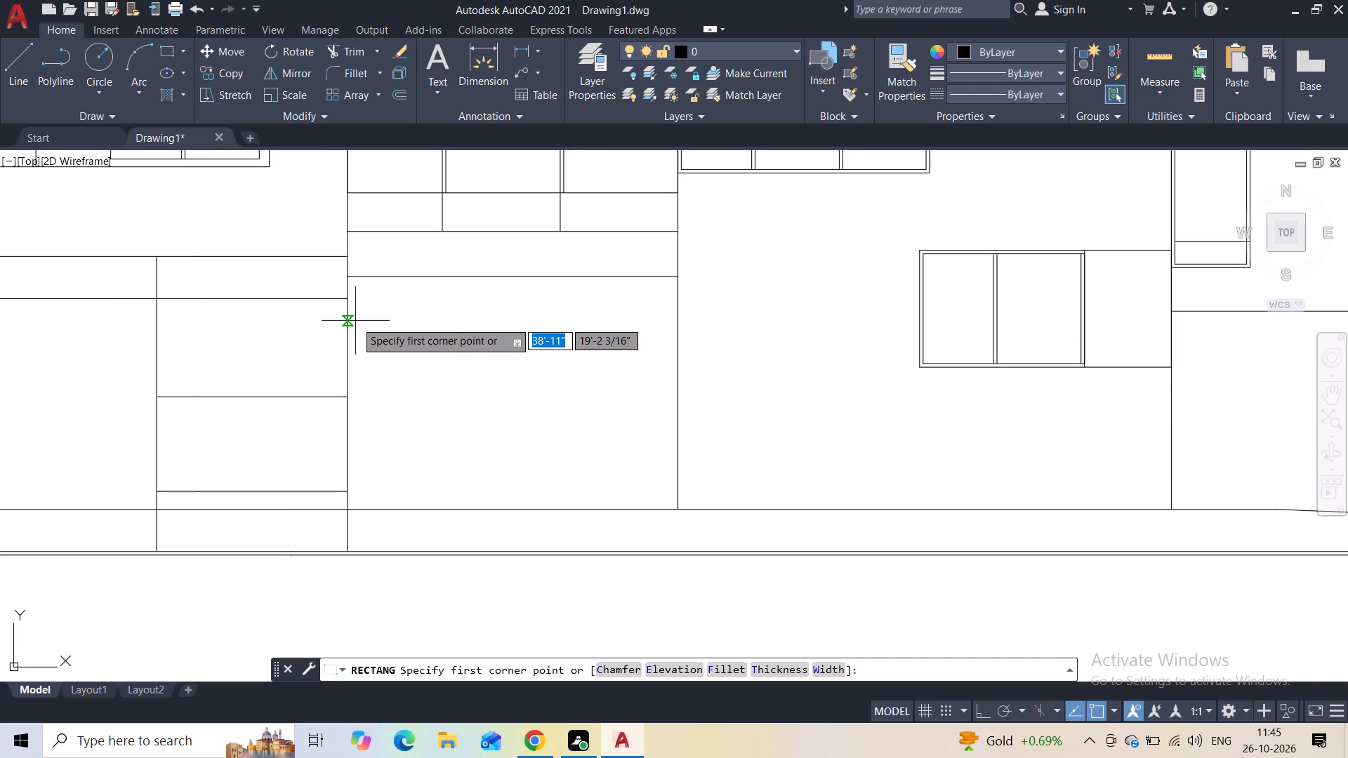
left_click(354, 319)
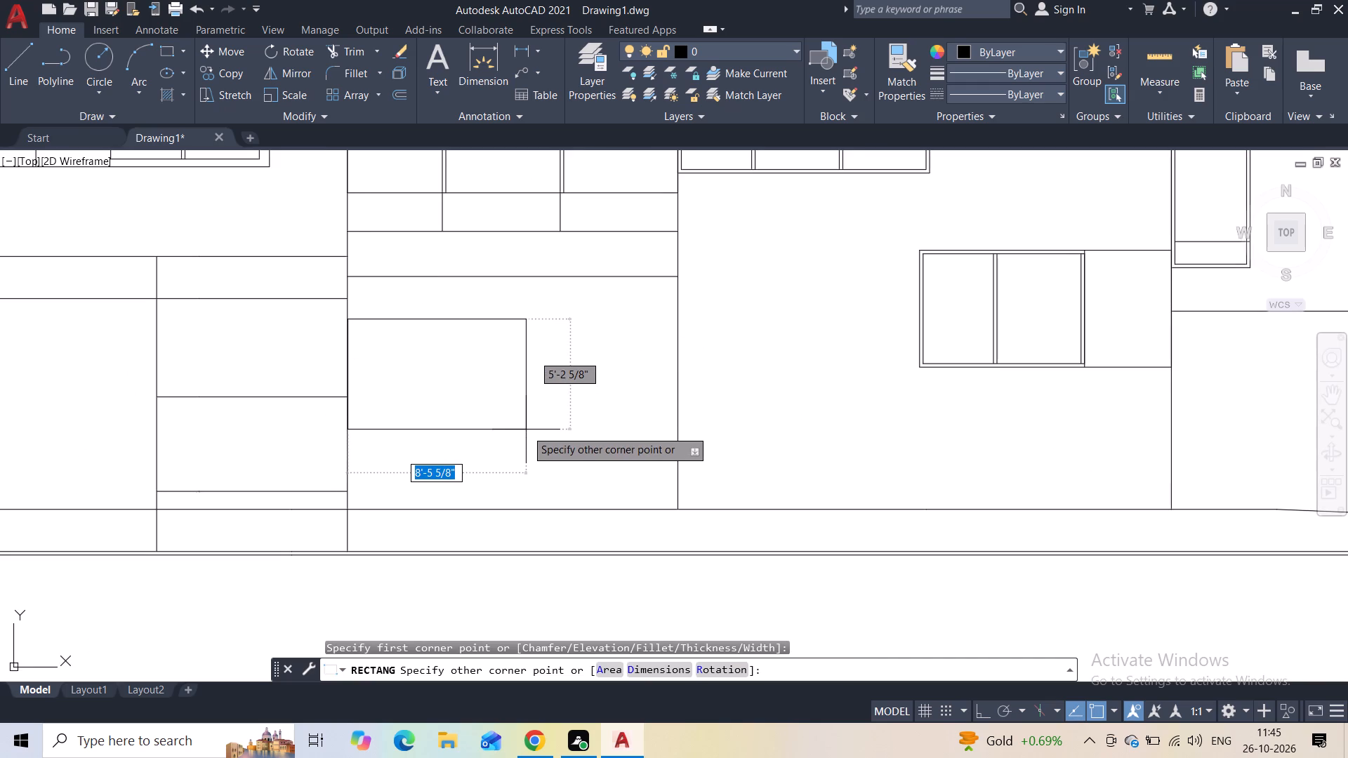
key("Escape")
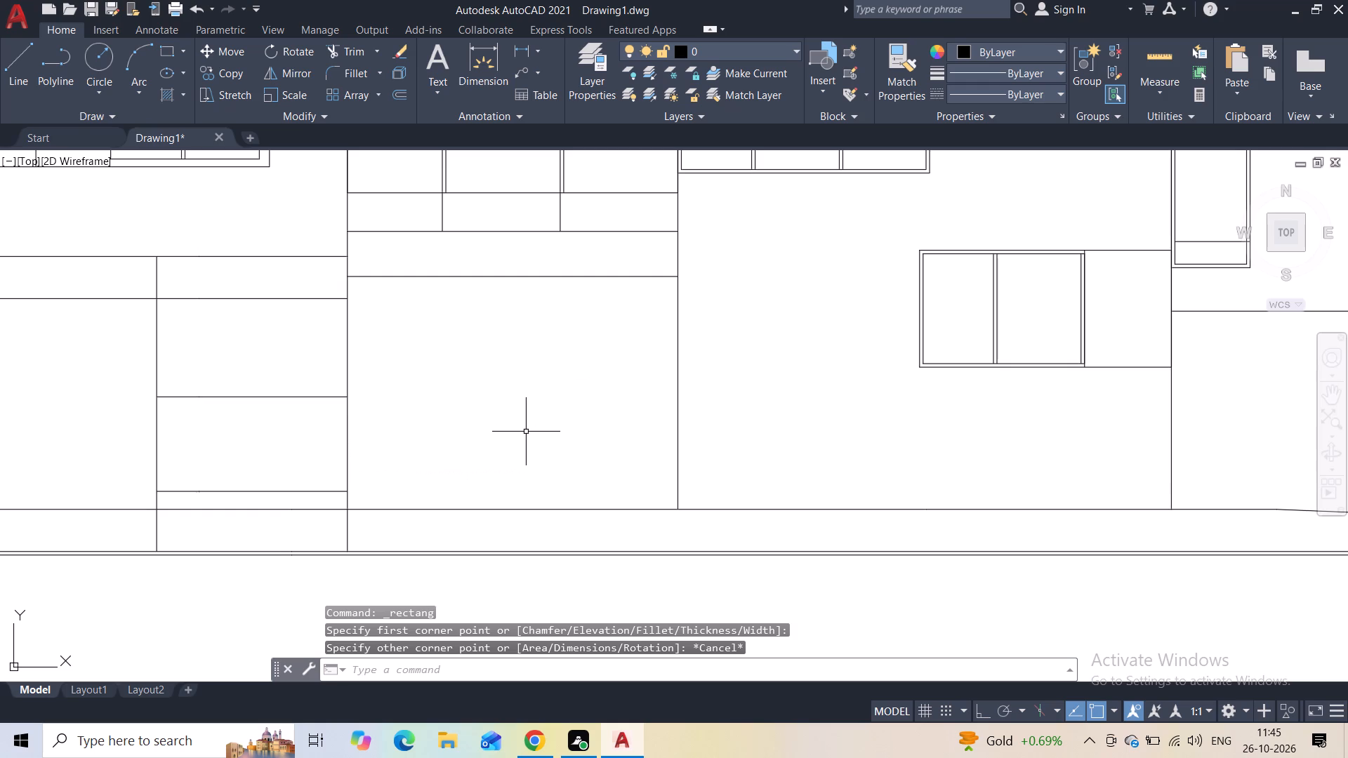
Draw a rectangle across the middle block's full width, from its lowest horizontal line down to the ground line.
key("space")
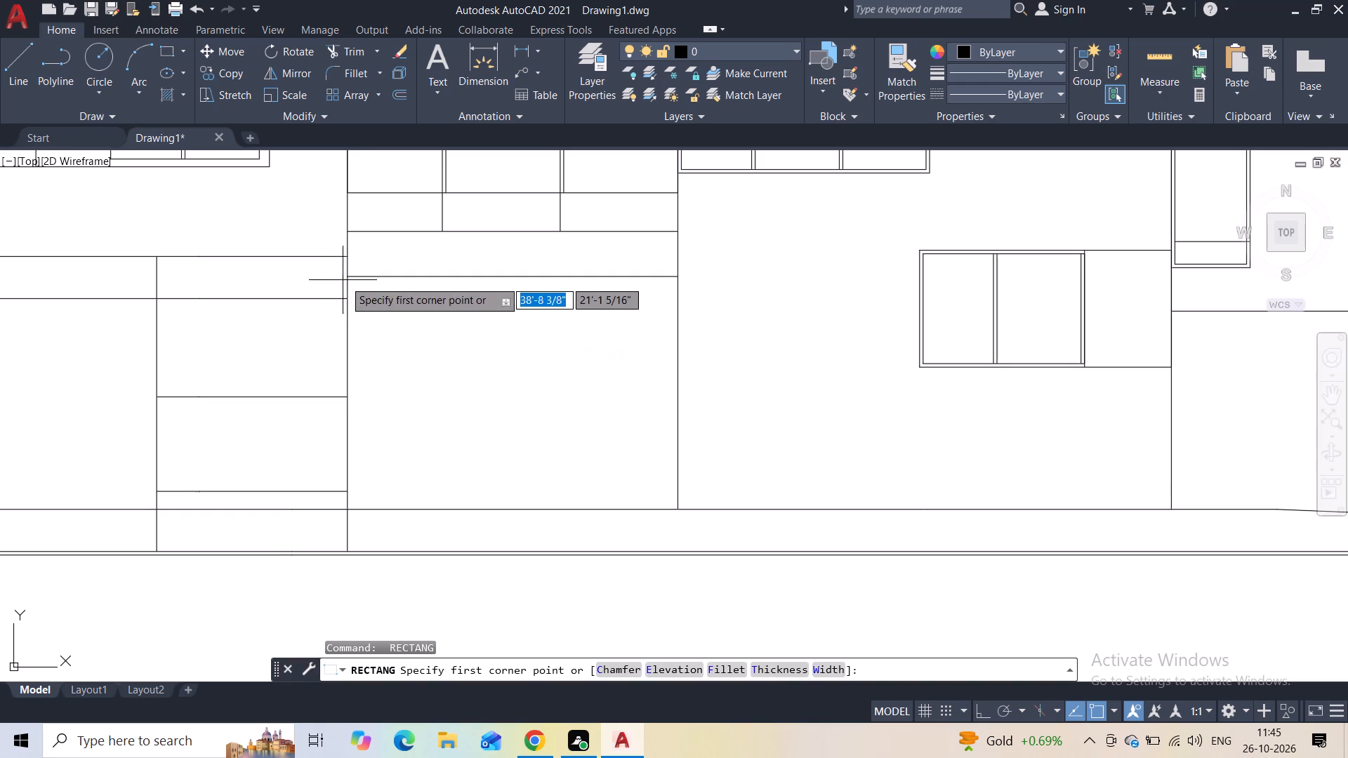
left_click(348, 279)
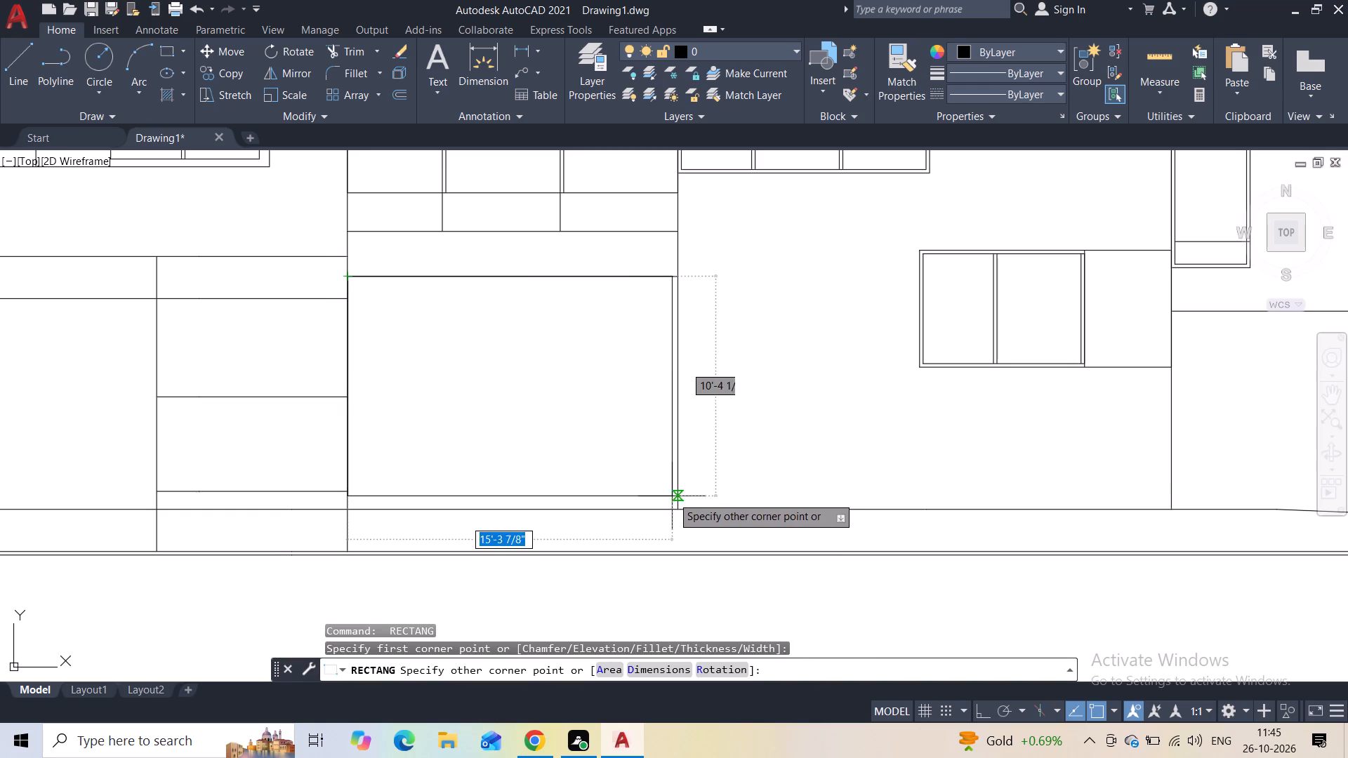
left_click(678, 506)
key("Escape")
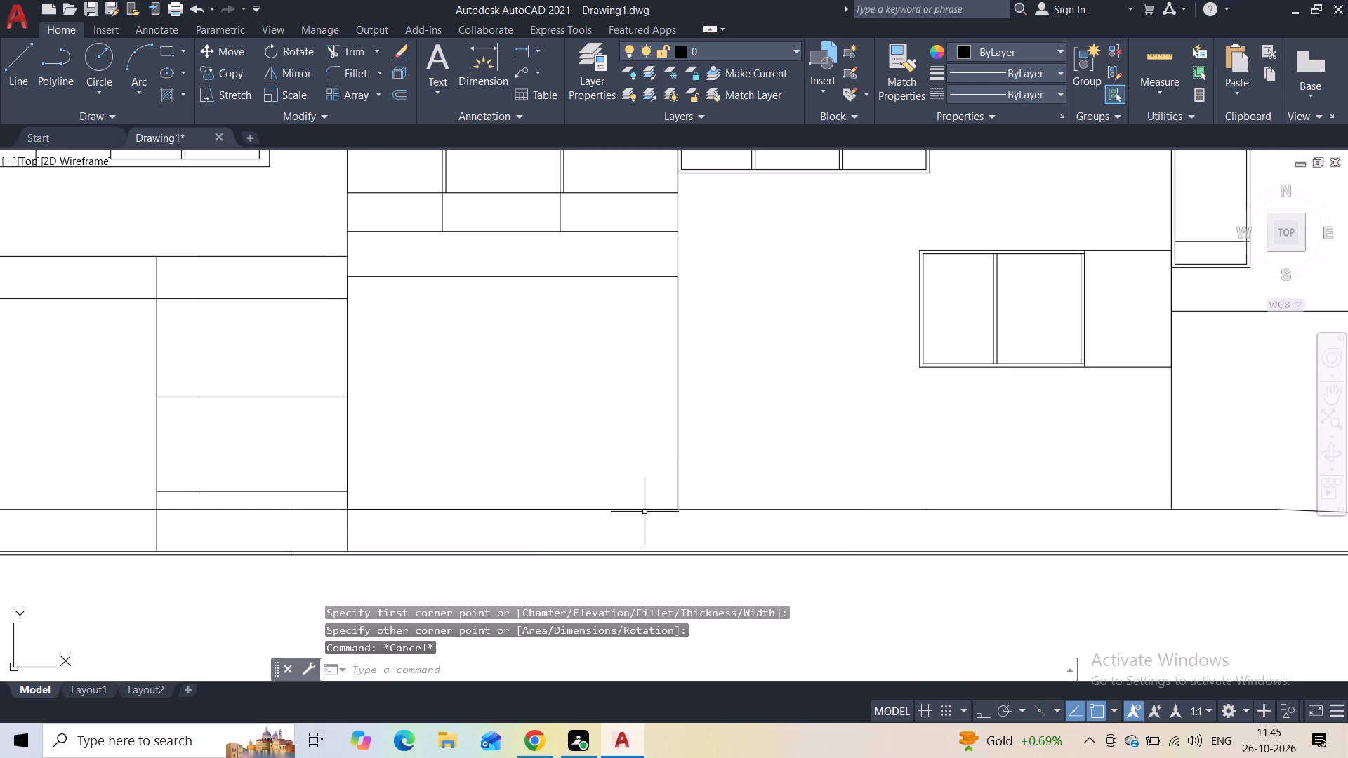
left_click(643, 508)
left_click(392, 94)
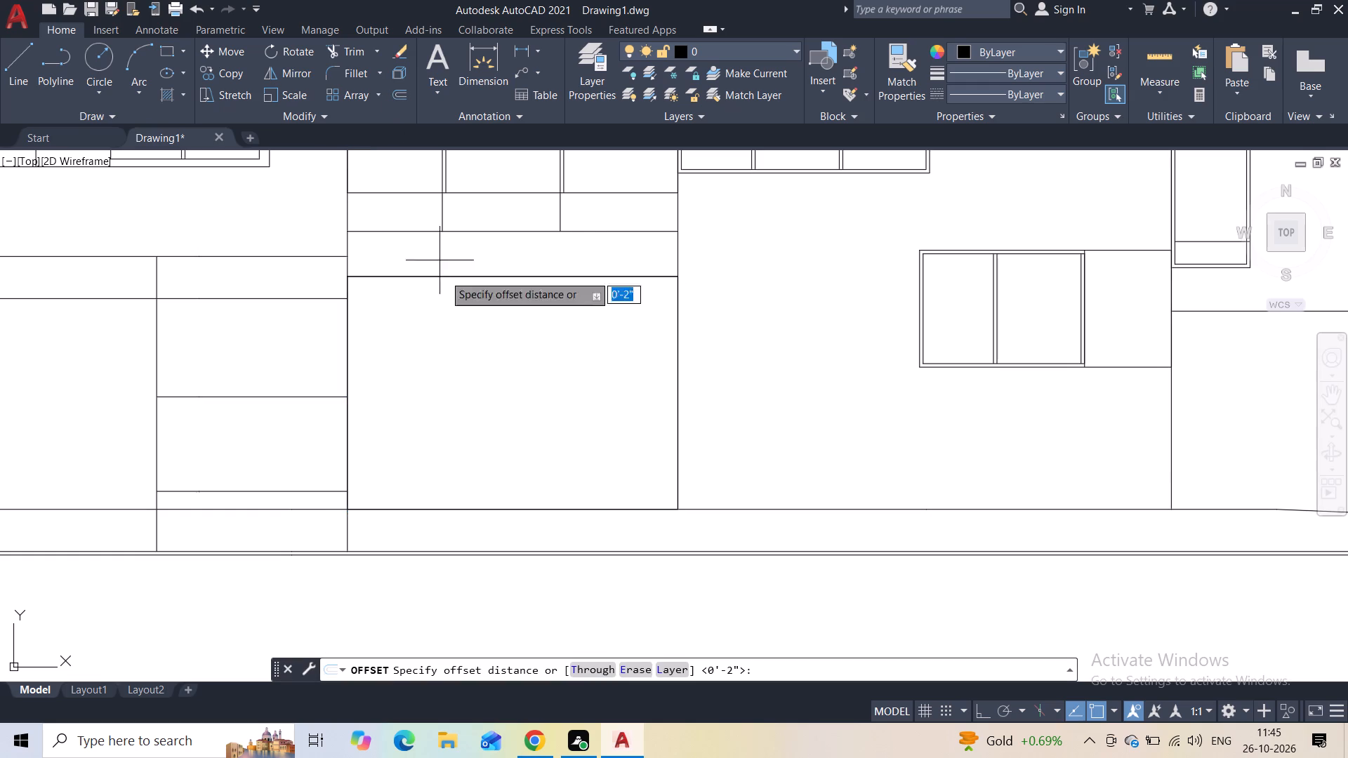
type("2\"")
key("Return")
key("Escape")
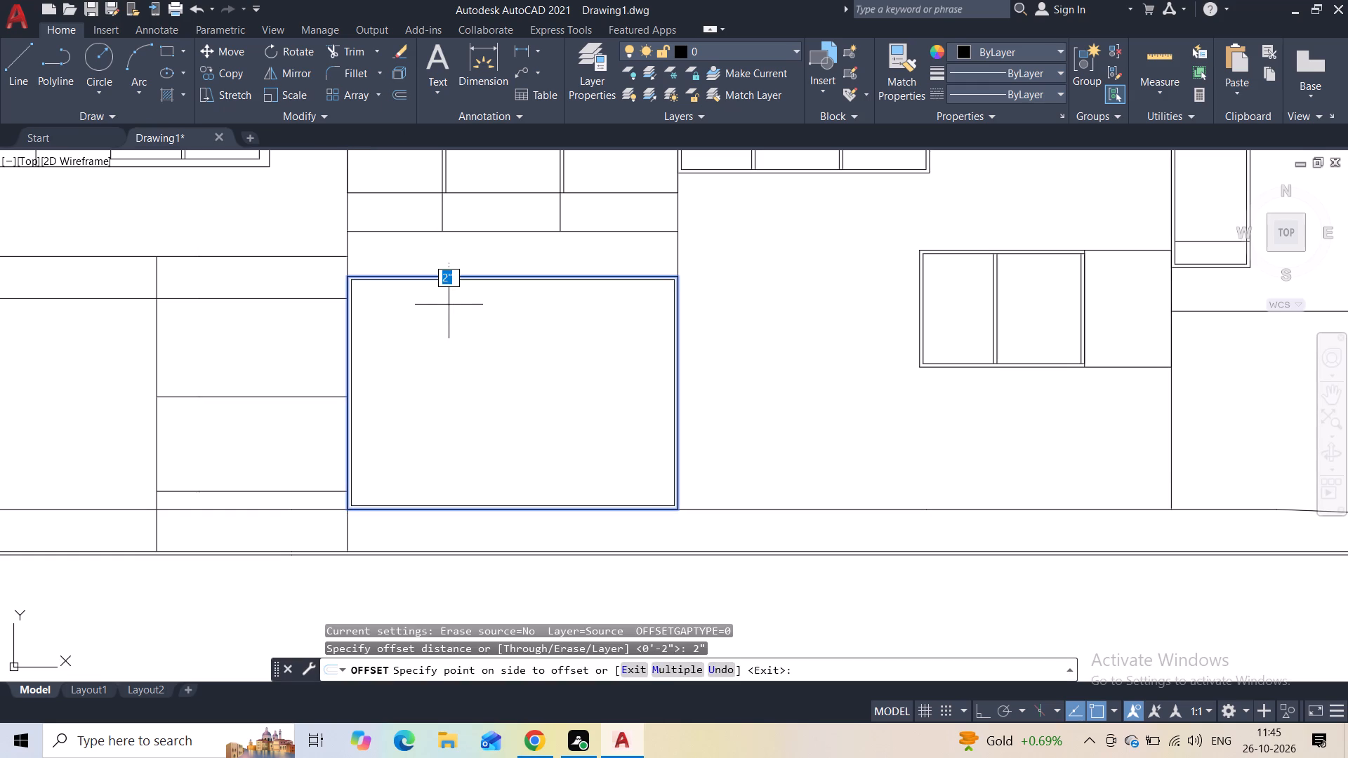
Offset the middle block's ground-floor rectangle 2" inward to form the entrance frame.
left_click(466, 270)
left_click(445, 331)
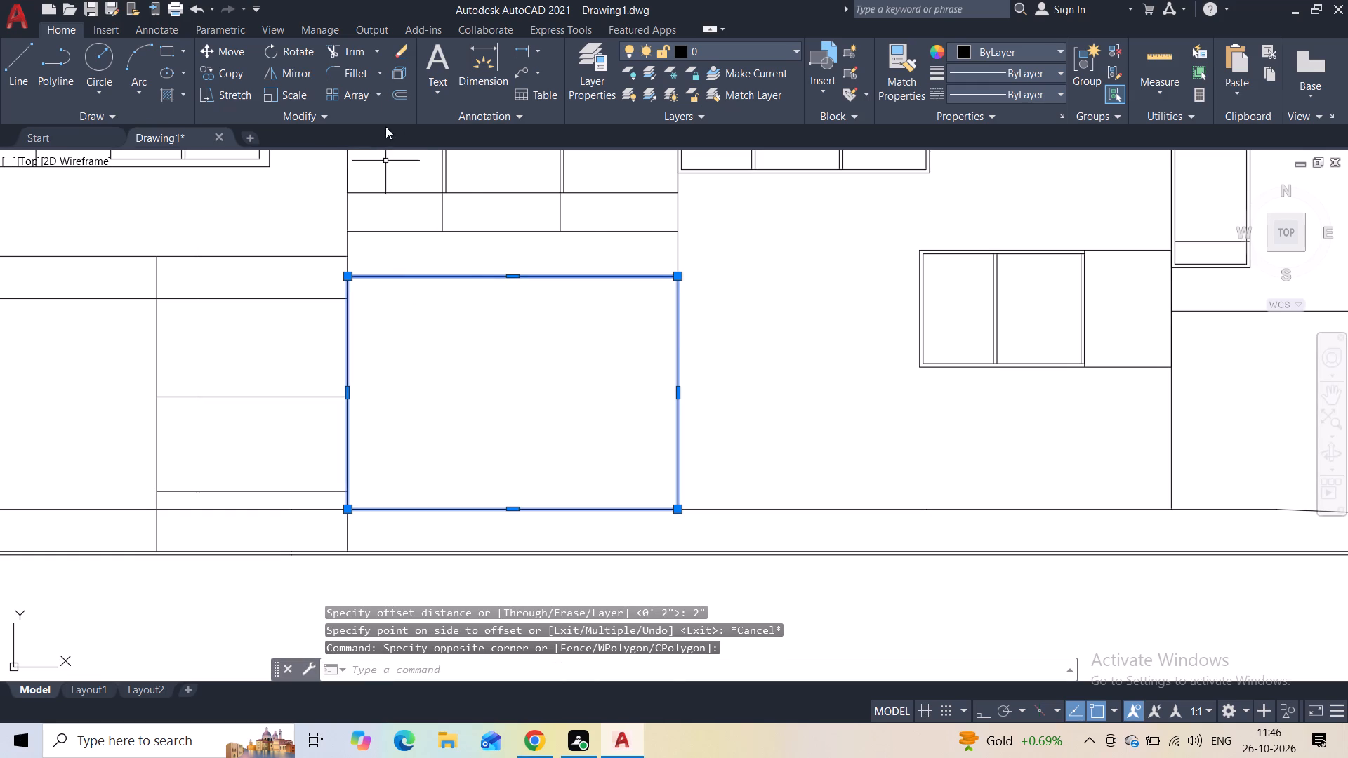
left_click(398, 92)
type("2\"")
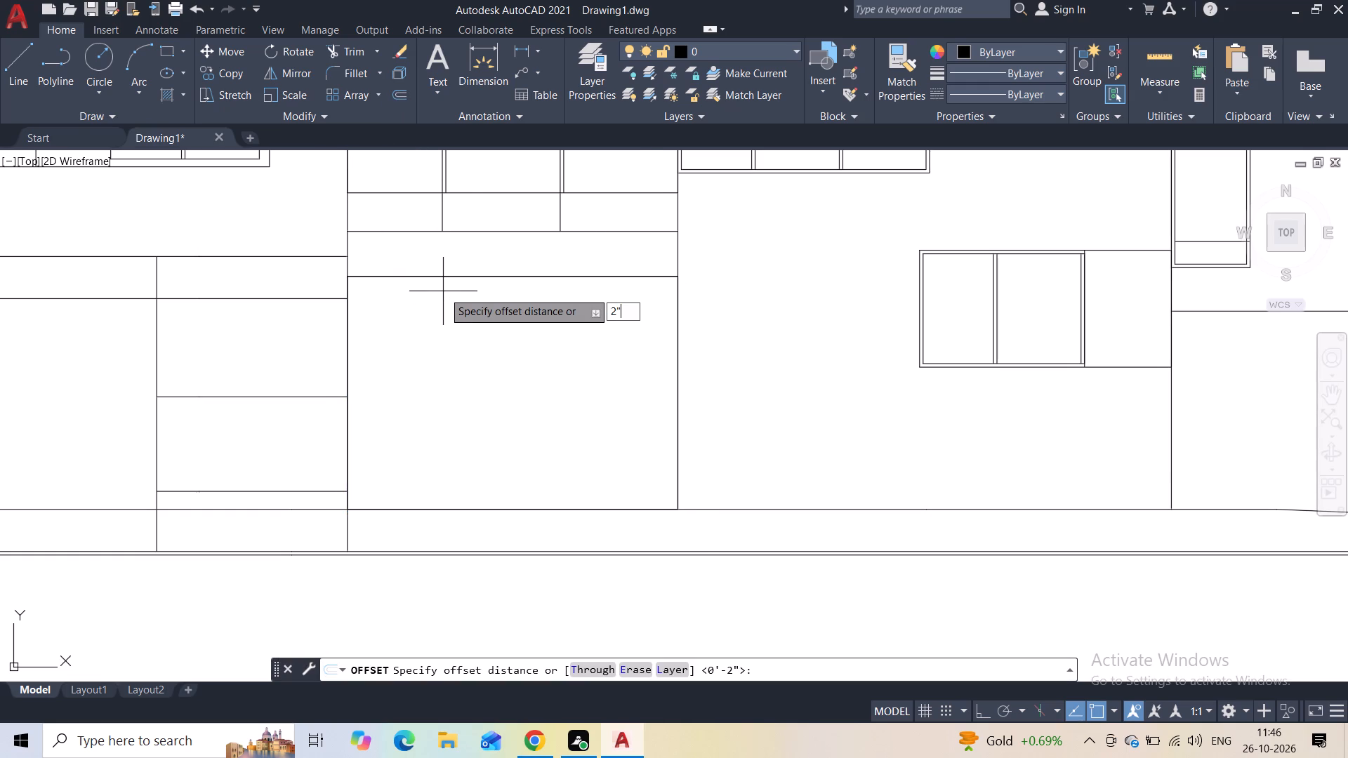
key("Return")
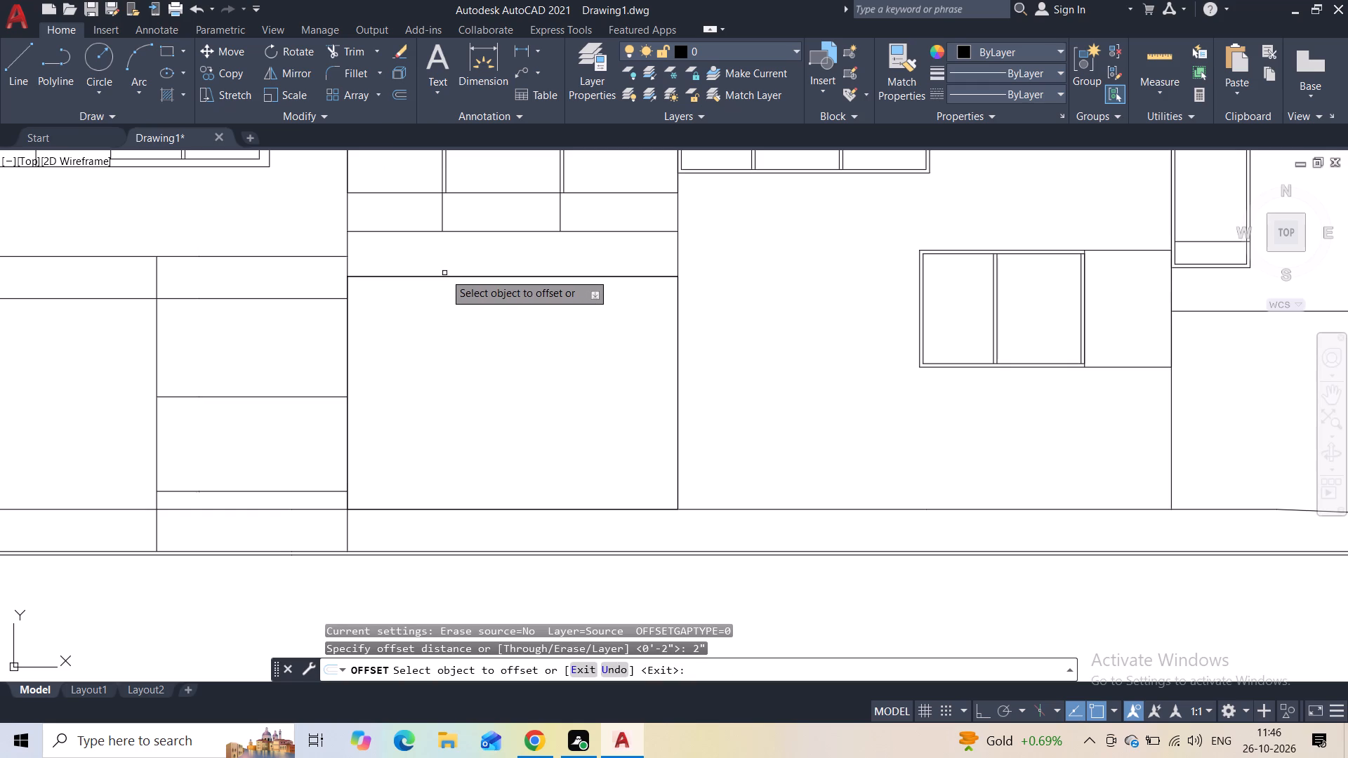
left_click(440, 276)
left_click(441, 314)
key("Escape")
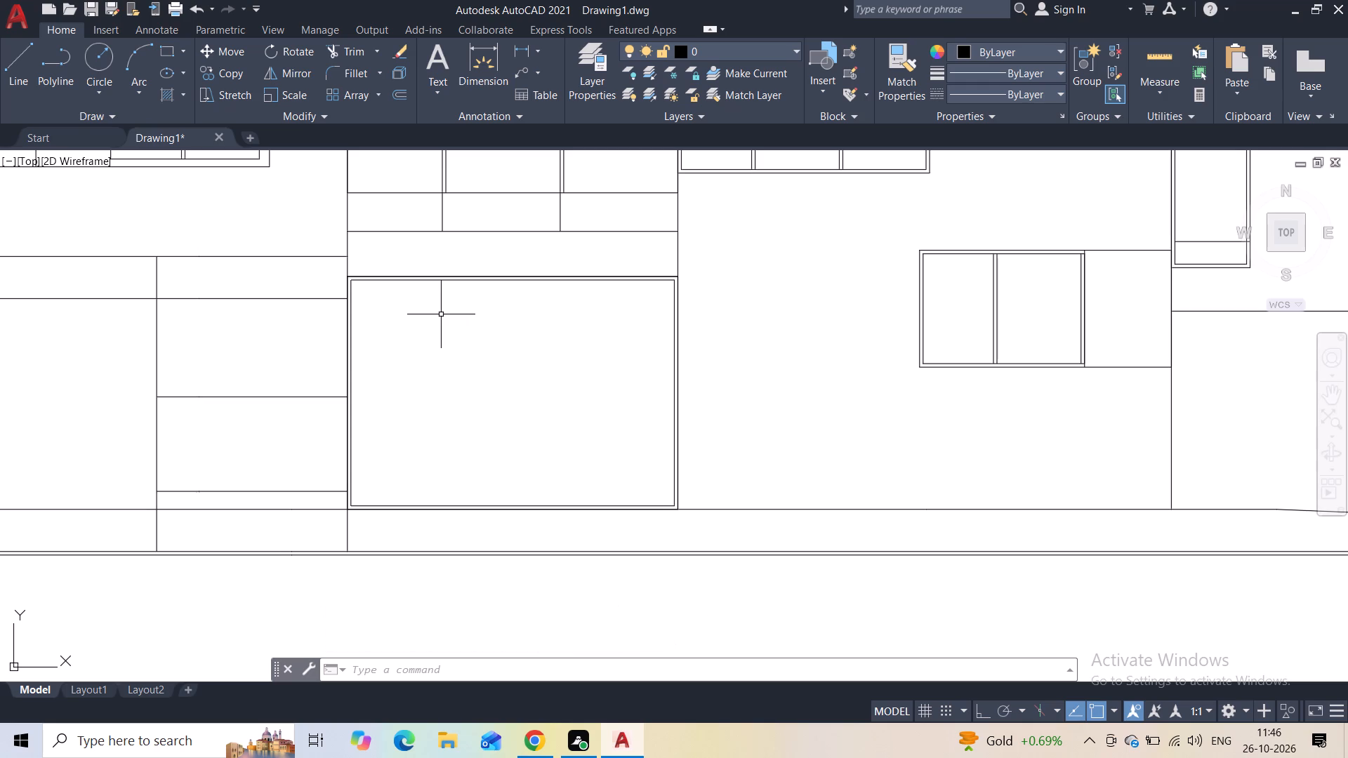
Draw a vertical line from the entrance frame's top edge to its inner bottom edge, aligned with the upper glazing's left divider.
left_click(23, 84)
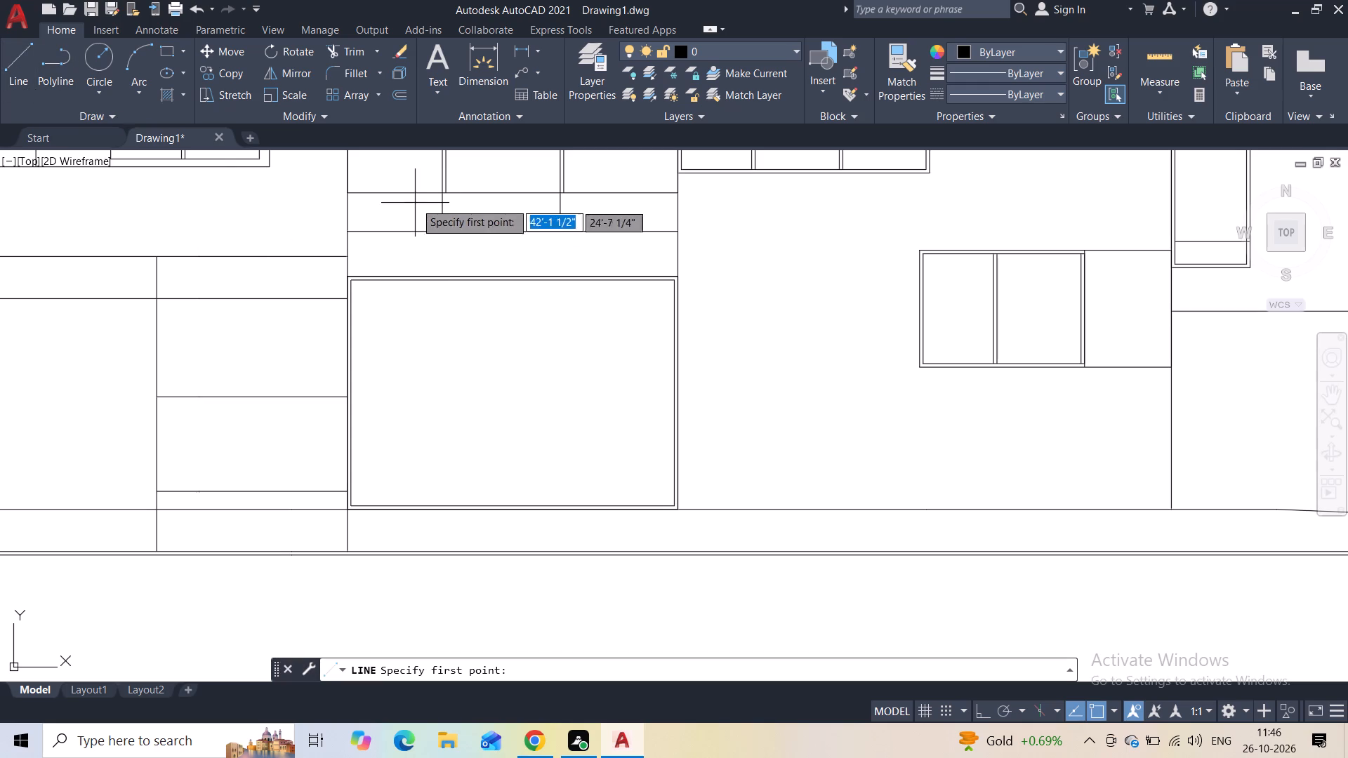
left_click(449, 271)
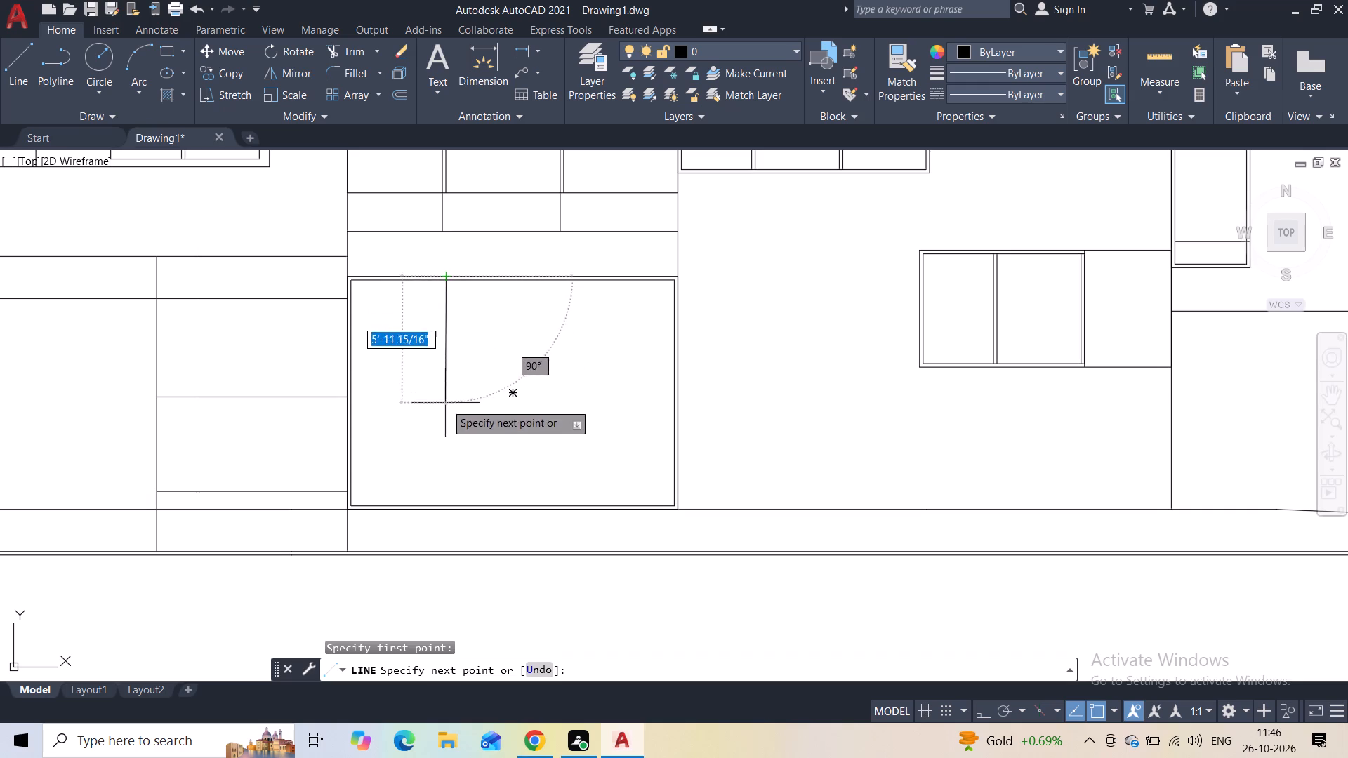
scroll(447, 490, "up", 1)
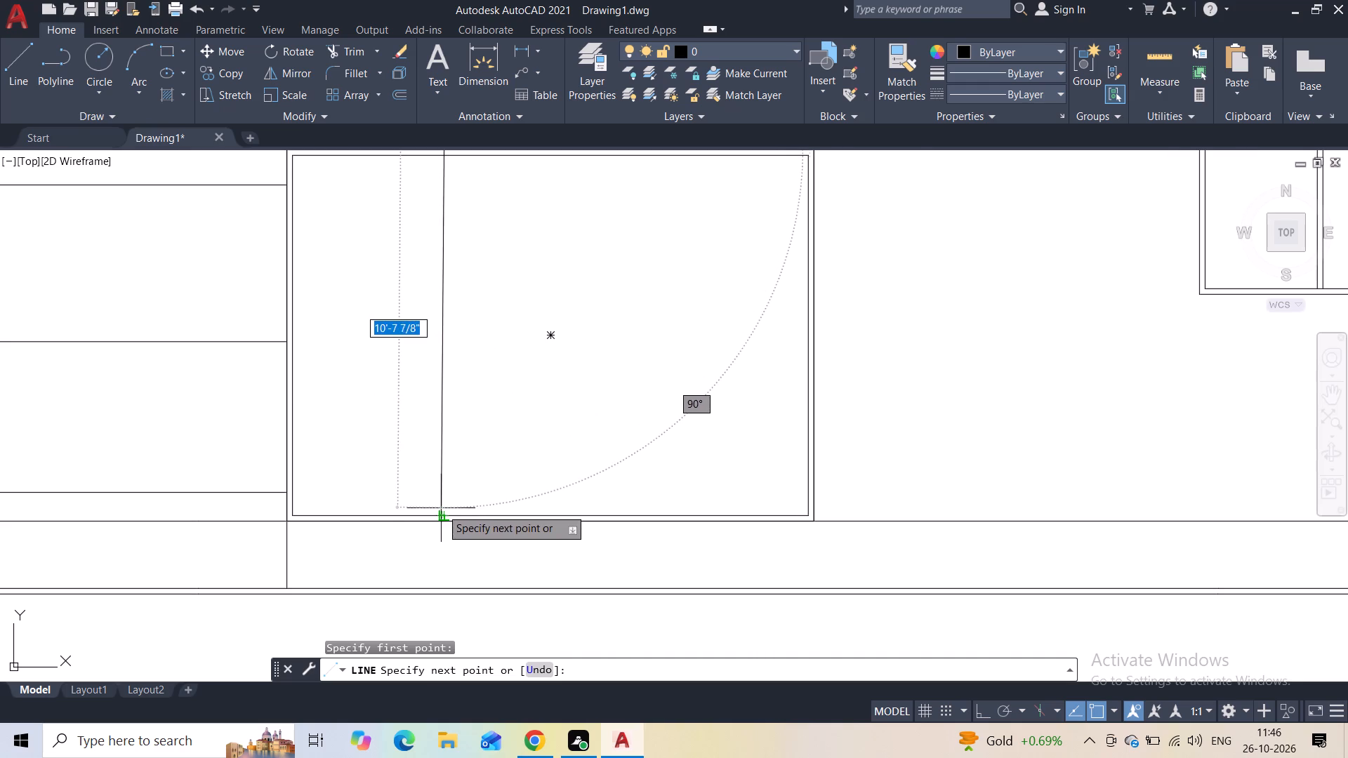
left_click(441, 508)
key("Escape")
Trim the vertical line's end between the entrance frame's outer and inner top edges.
middle_click_drag(447, 367, 406, 566)
scroll(408, 347, "up", 1)
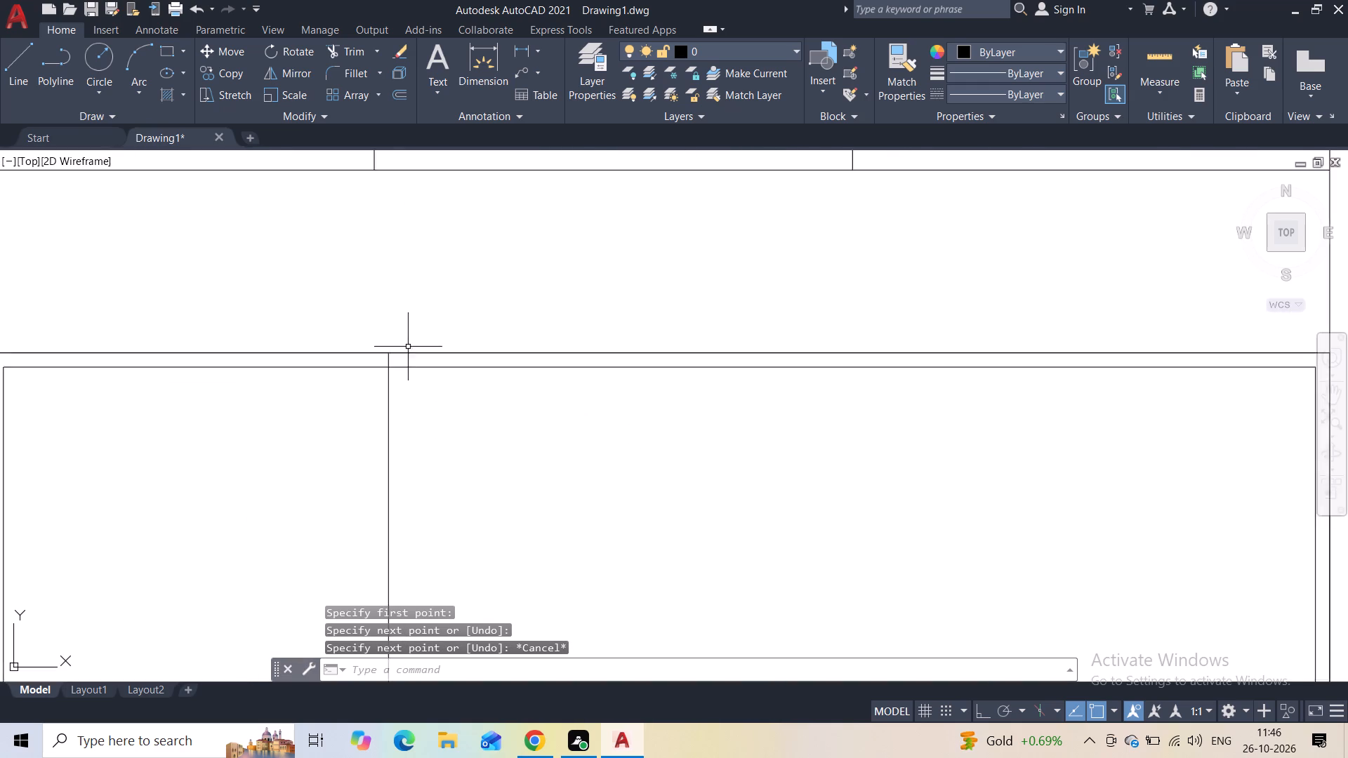
scroll(408, 347, "up", 2)
left_click(324, 46)
scroll(392, 374, "up", 1)
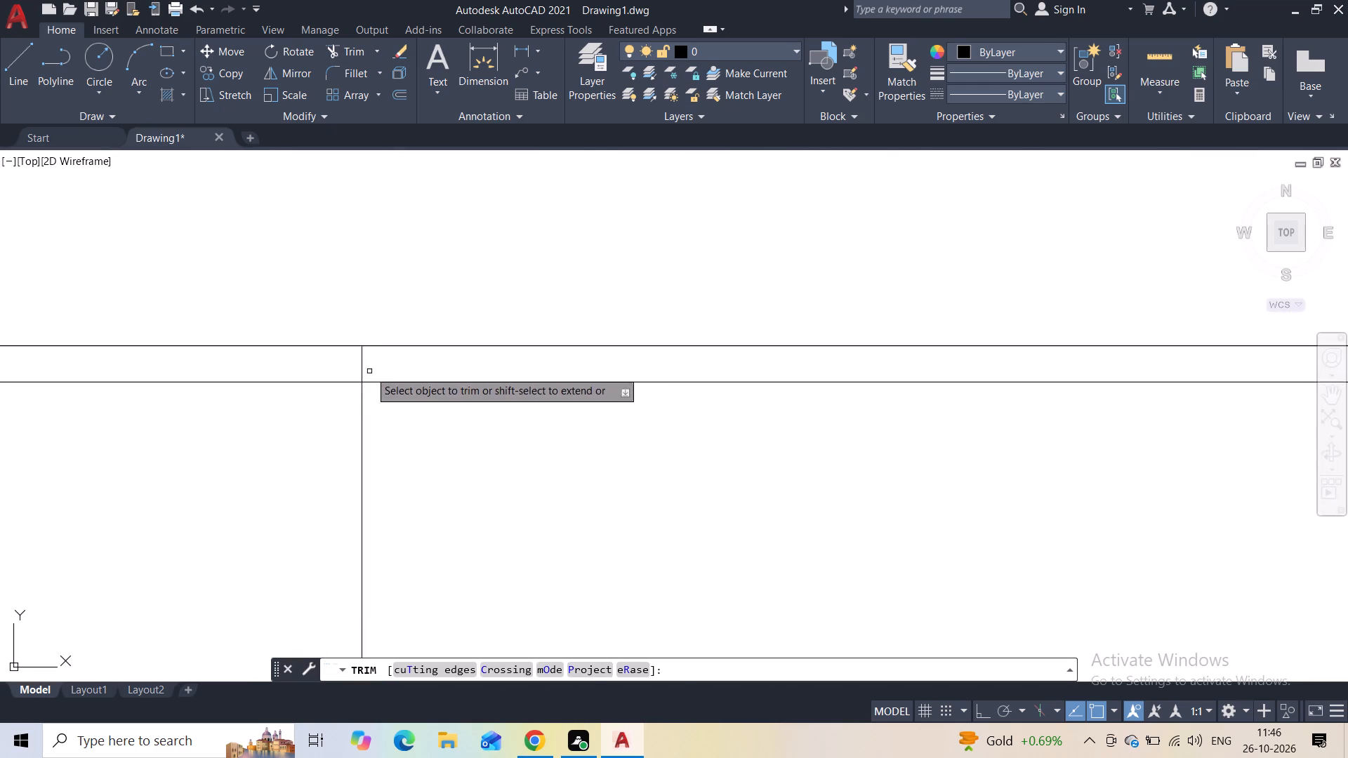
left_click_drag(370, 363, 345, 359)
scroll(343, 359, "down", 3)
key("Escape")
Offset the entrance frame's vertical line 2" to its left.
left_click(358, 415)
left_click(328, 421)
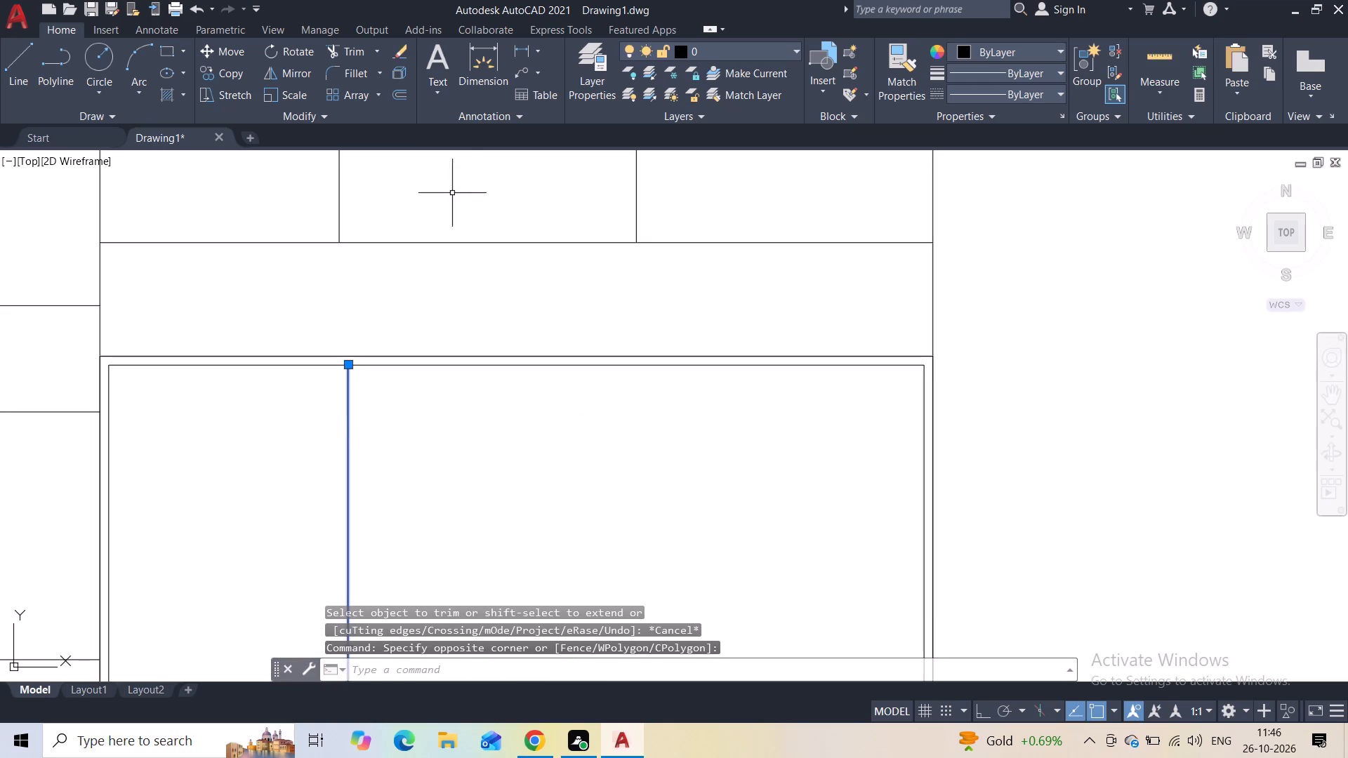
left_click(396, 90)
type("2\"")
key("Return")
left_click(287, 419)
key("Escape")
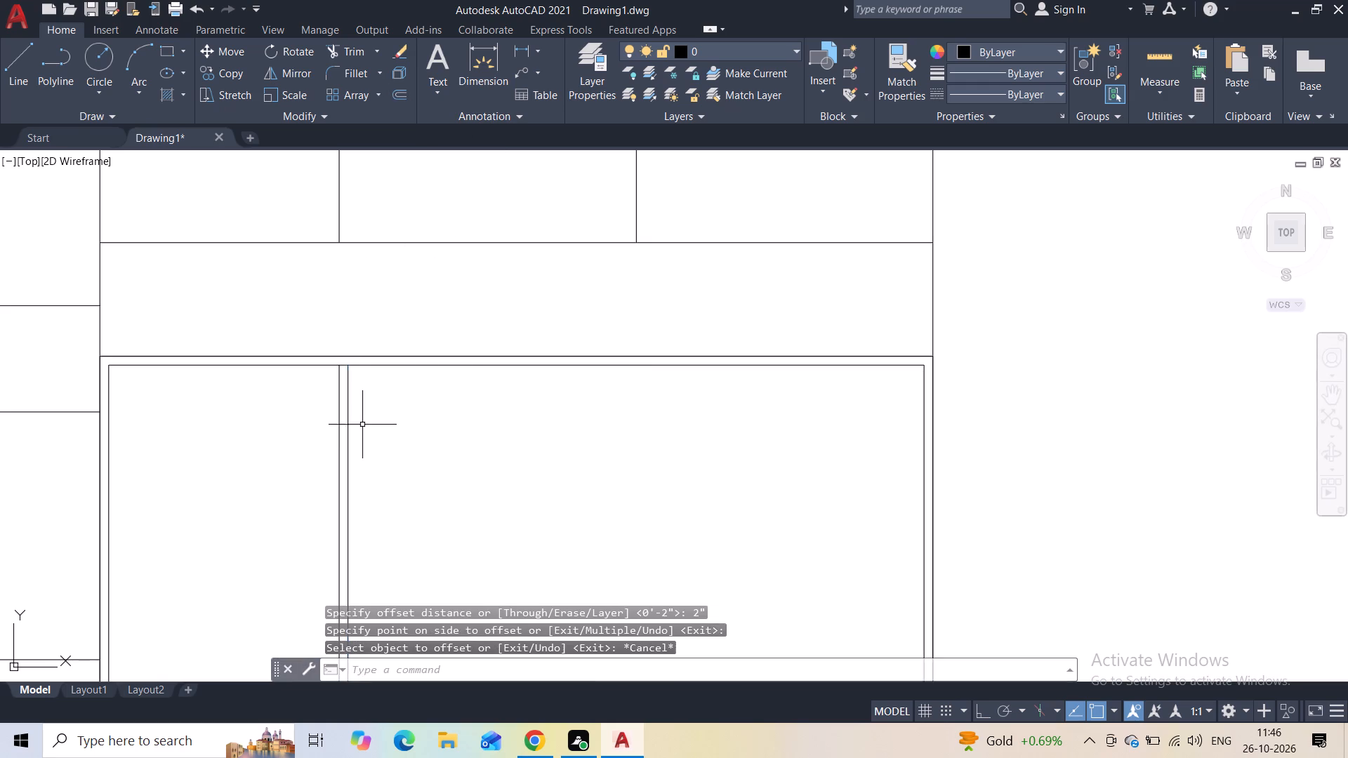
Copy the double vertical divider about 5'-7" to the right along the frame's inner top edge, aligned with the upper right divider.
scroll(362, 425, "down", 2)
left_click(362, 425)
left_click(336, 442)
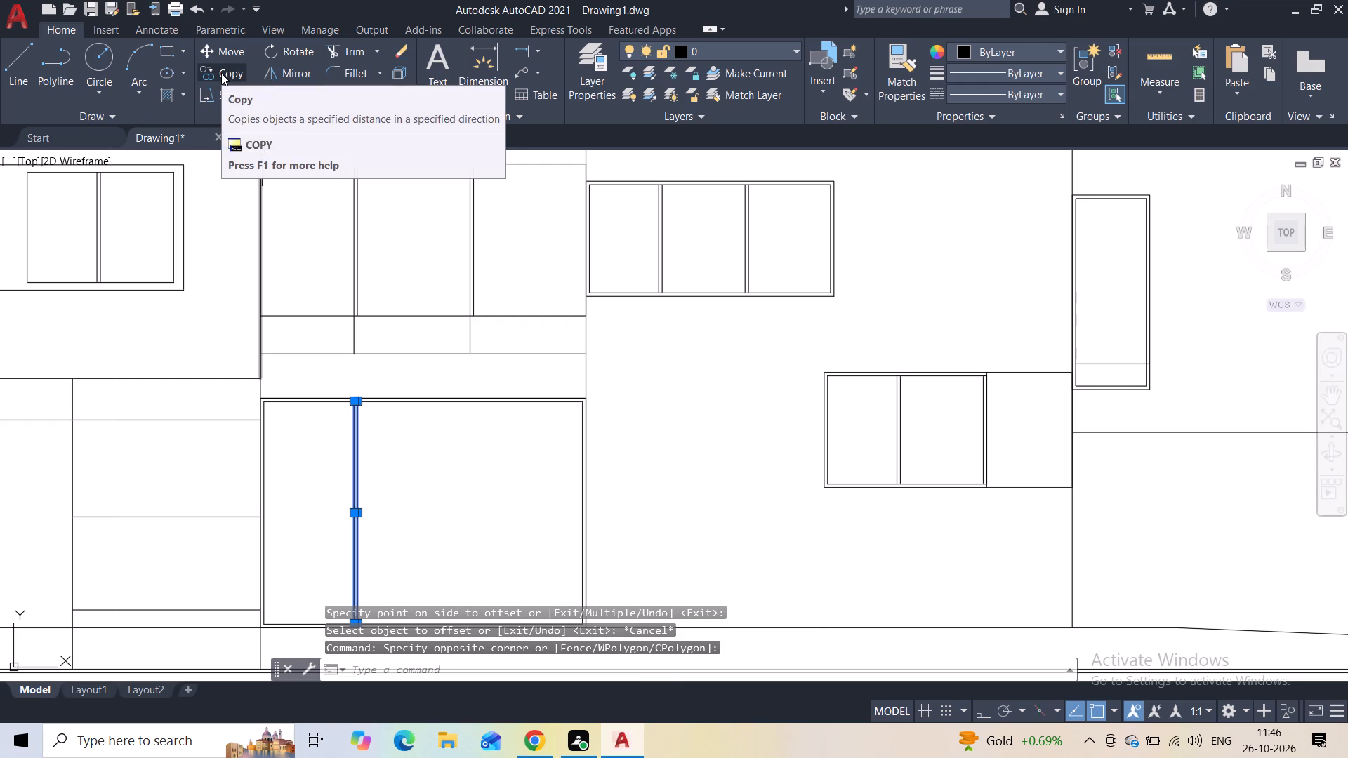
left_click(221, 73)
scroll(313, 387, "up", 2)
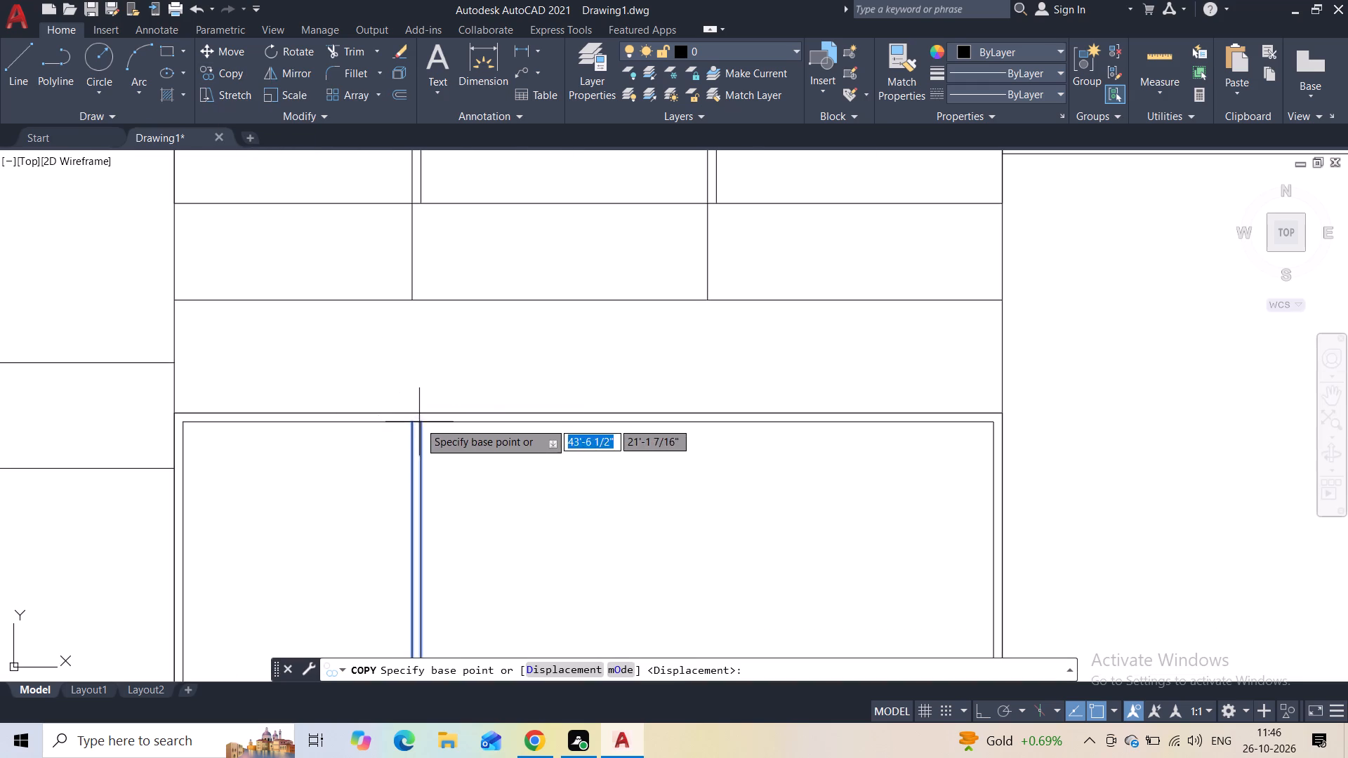
left_click(419, 422)
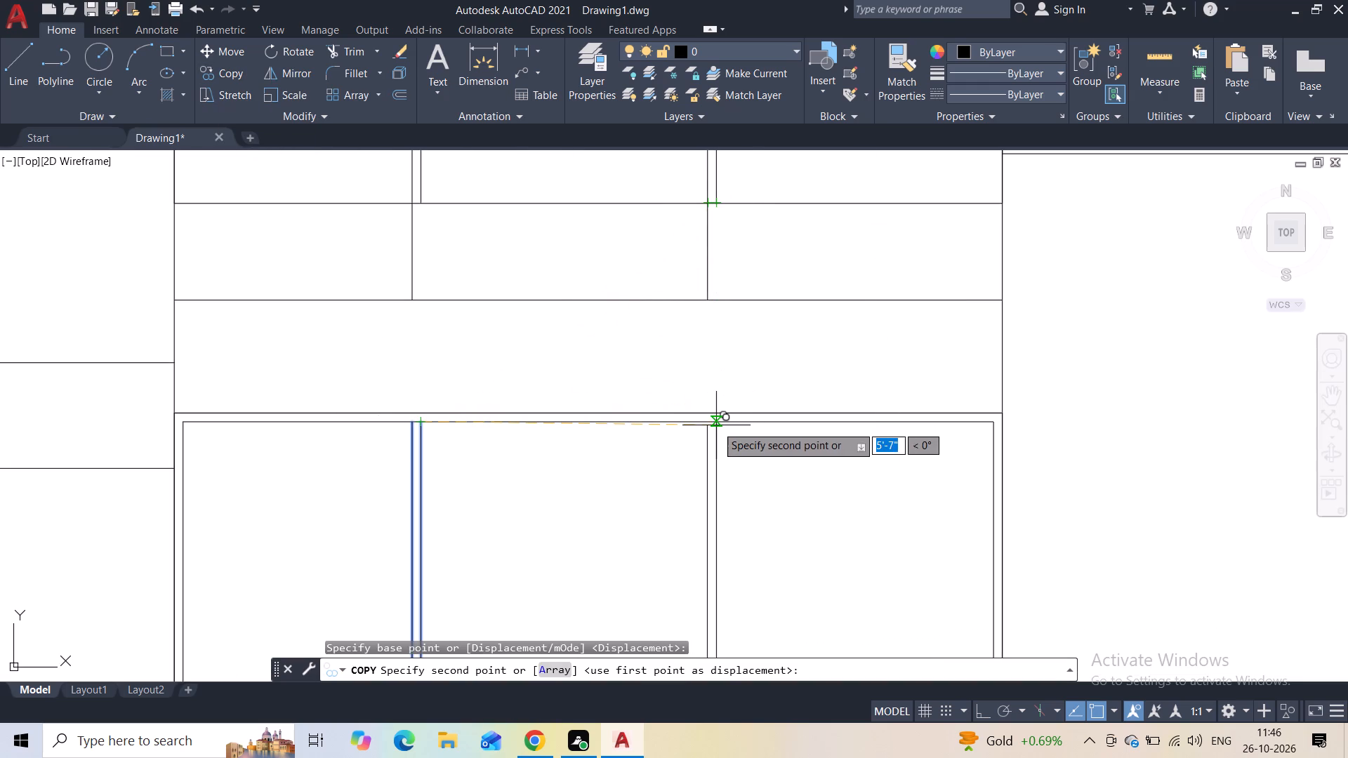
scroll(716, 425, "up", 3)
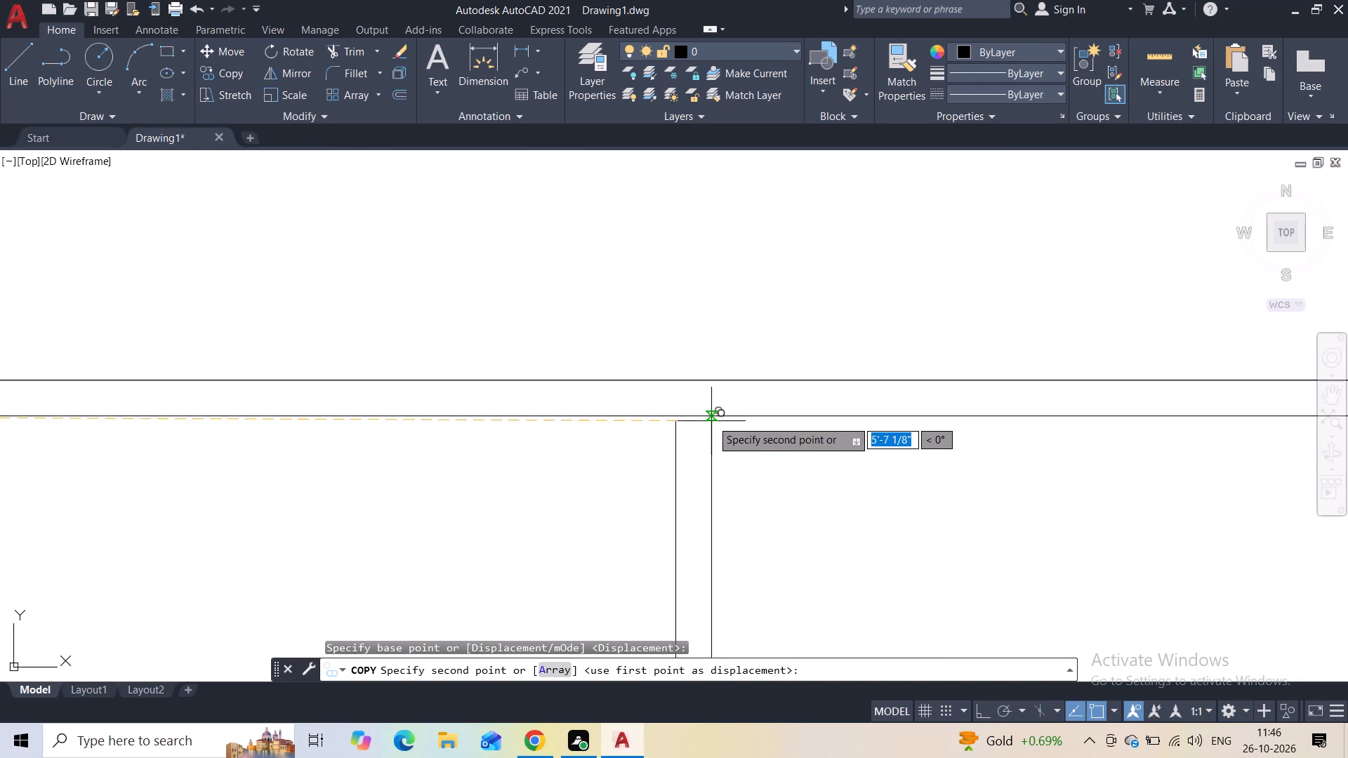
left_click(711, 420)
key("Escape")
scroll(729, 341, "down", 5)
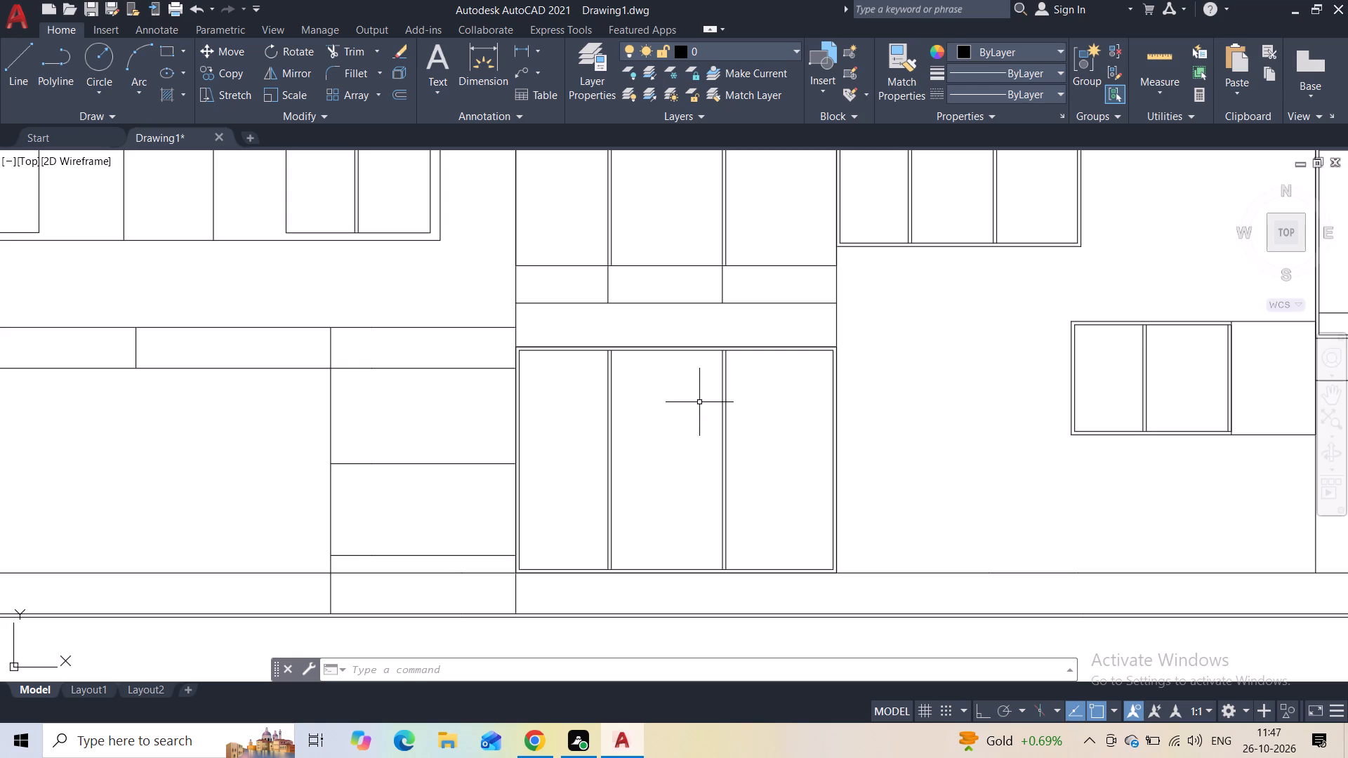
Draw a horizontal line across the entrance frame between its inner side edges, roughly a third of the way down.
left_click(28, 59)
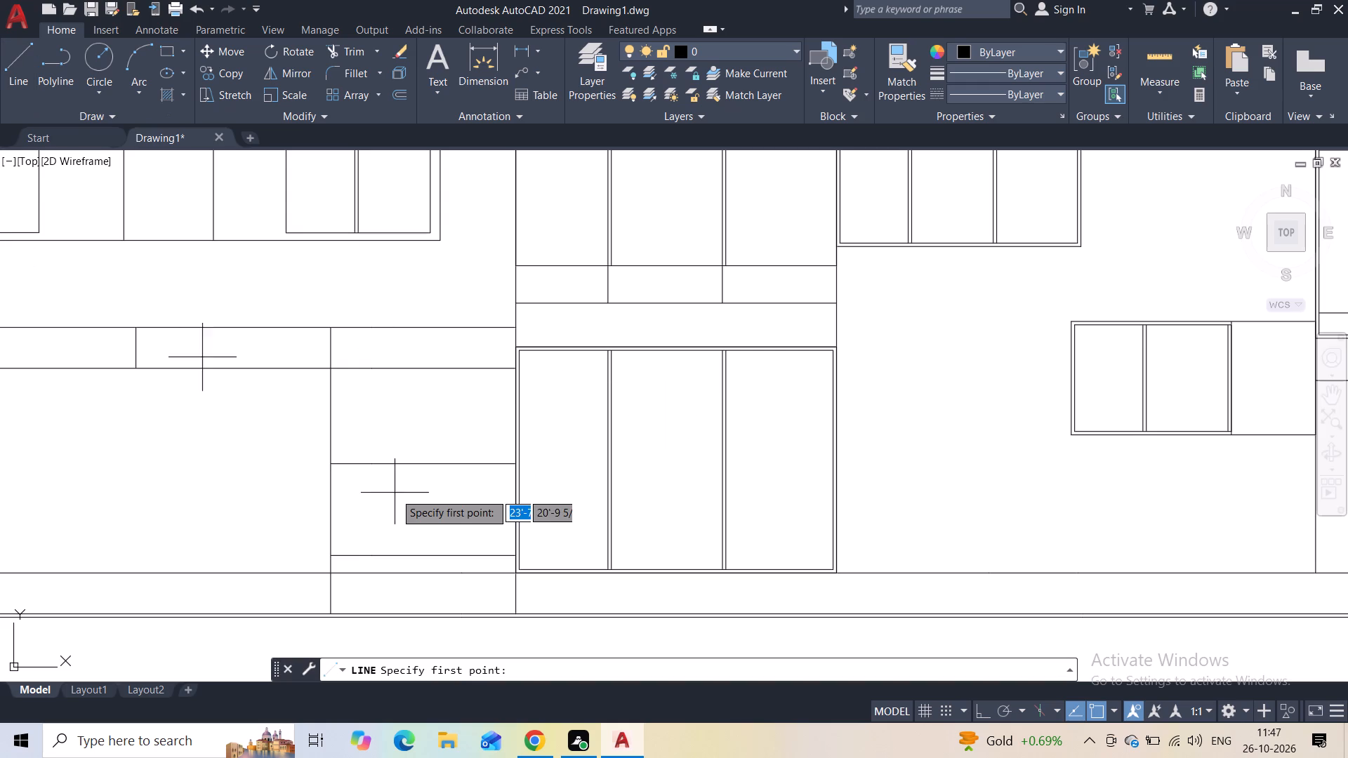
left_click(520, 427)
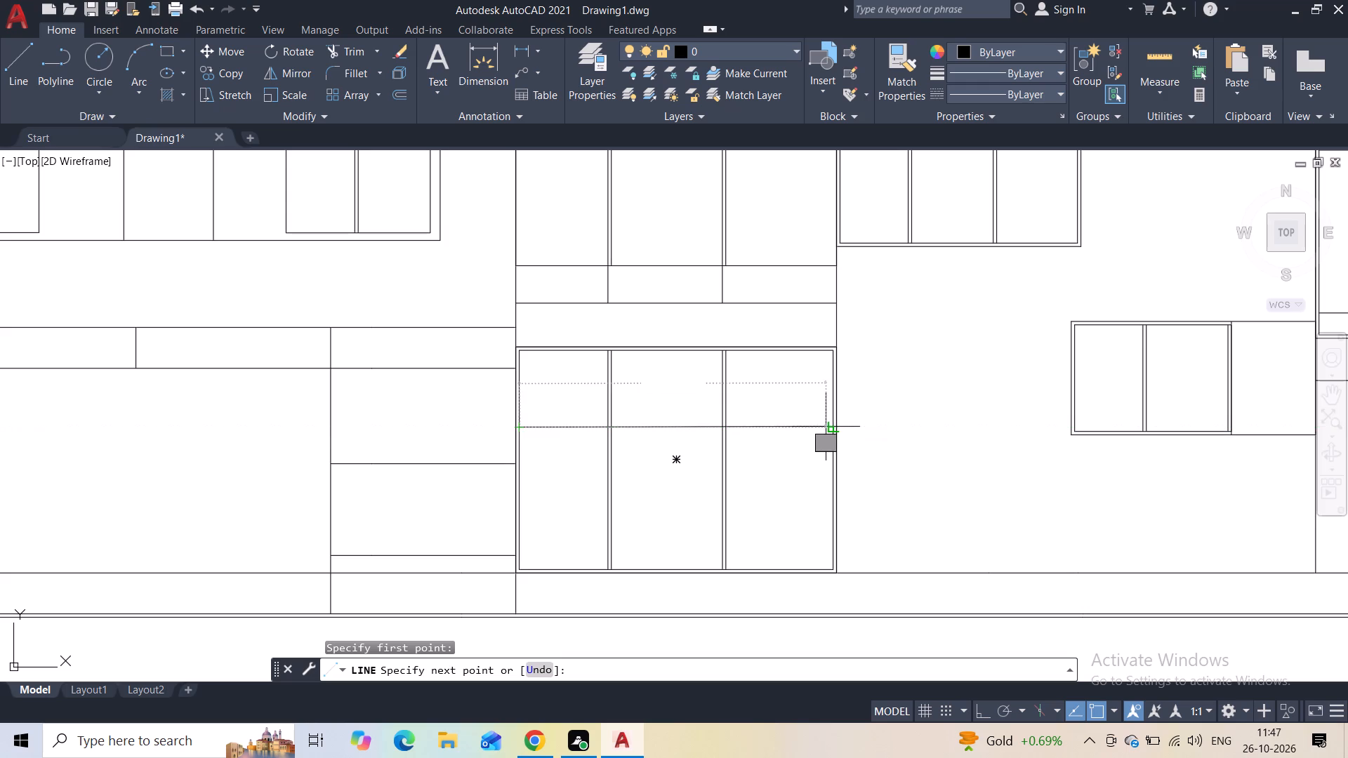
left_click(826, 427)
key("Escape")
Offset the entrance frame's horizontal line 2" downward to form a transom bar.
left_click(659, 425)
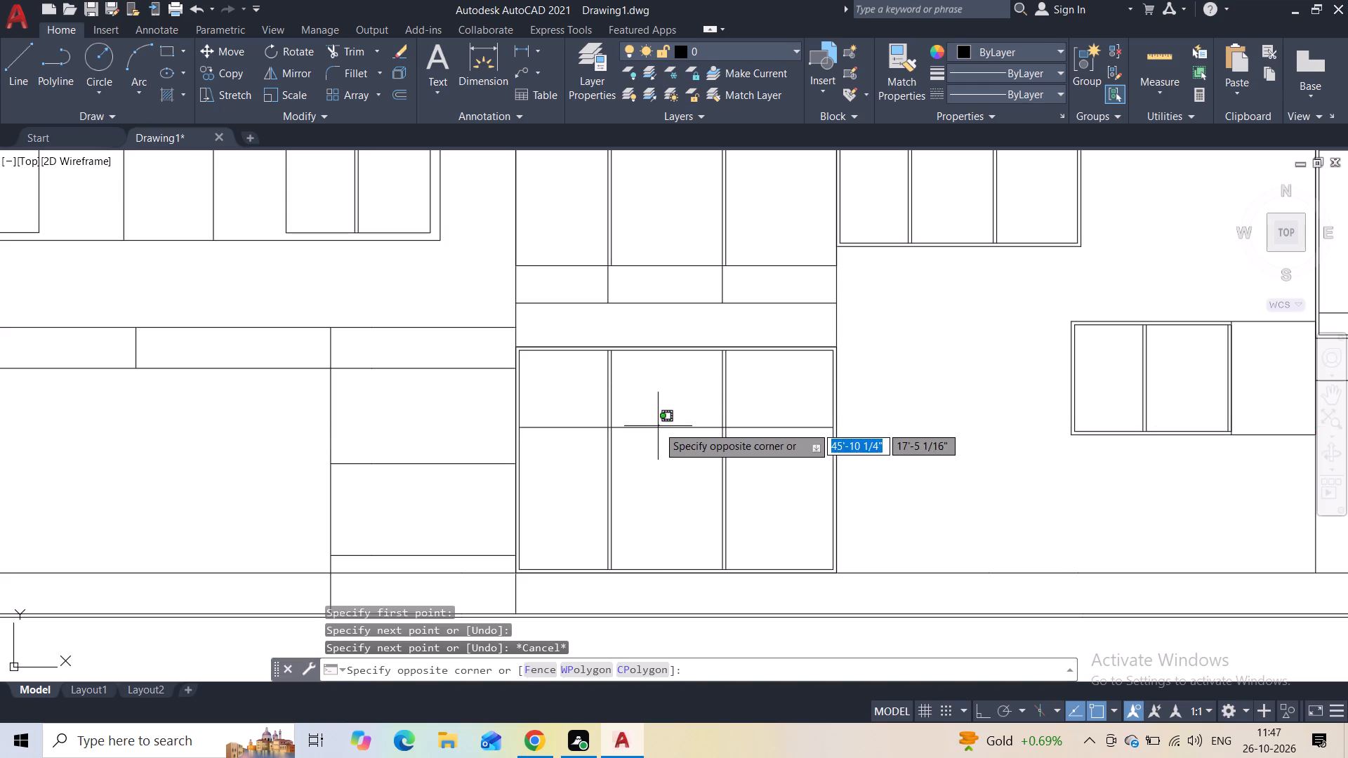
left_click(658, 426)
left_click(655, 422)
left_click(649, 442)
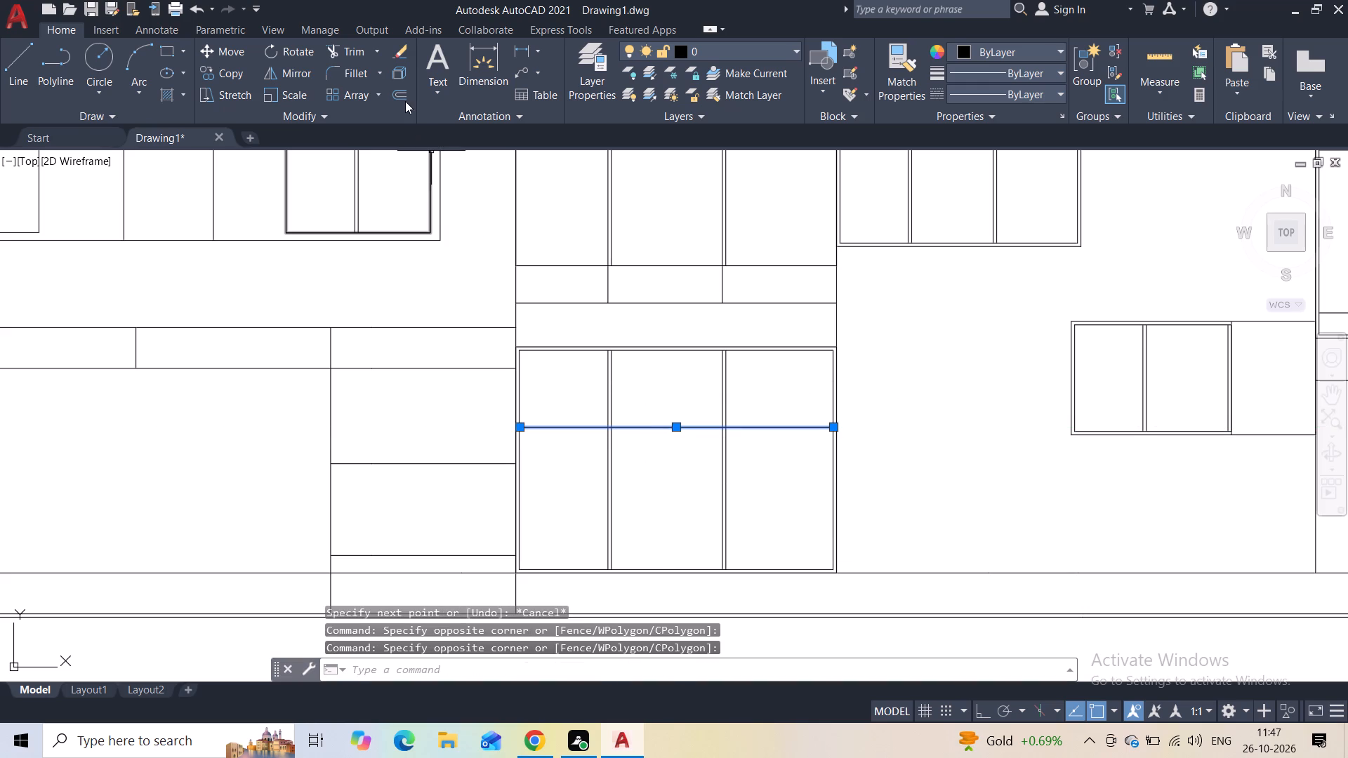
left_click(405, 101)
type("2\"")
key("Return")
left_click(652, 497)
key("Escape")
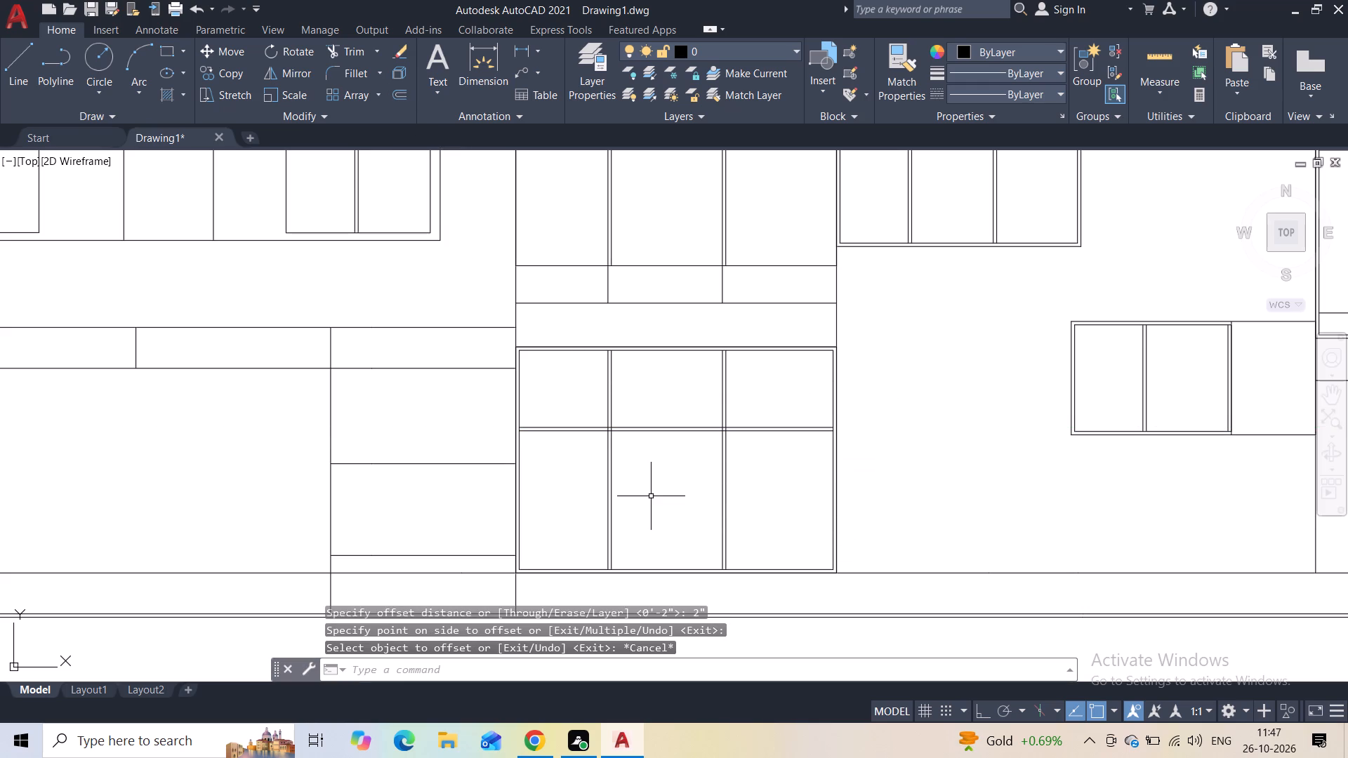
Draw a narrow vertical door-handle rectangle, about 3" wide and 7'-8" tall, in the entrance's middle bay near the right divider.
left_click(159, 50)
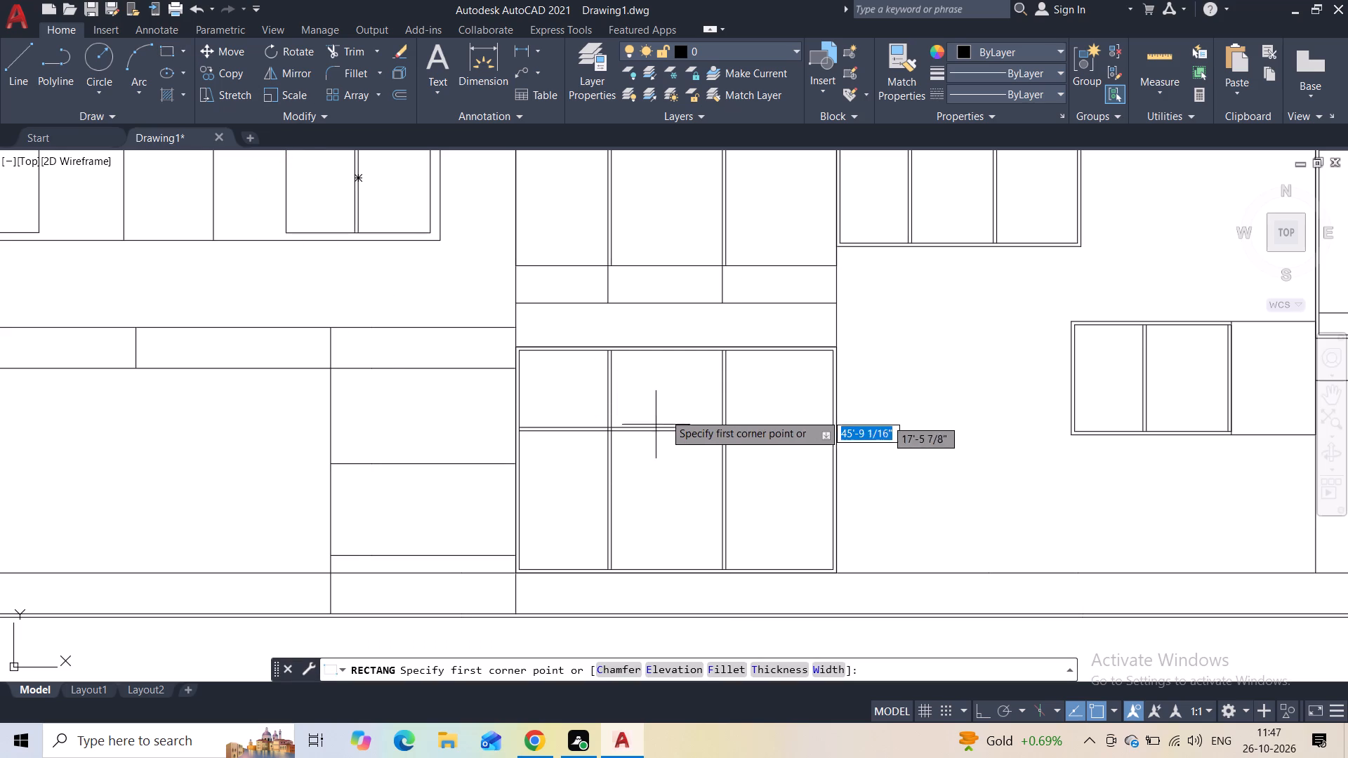
left_click(698, 380)
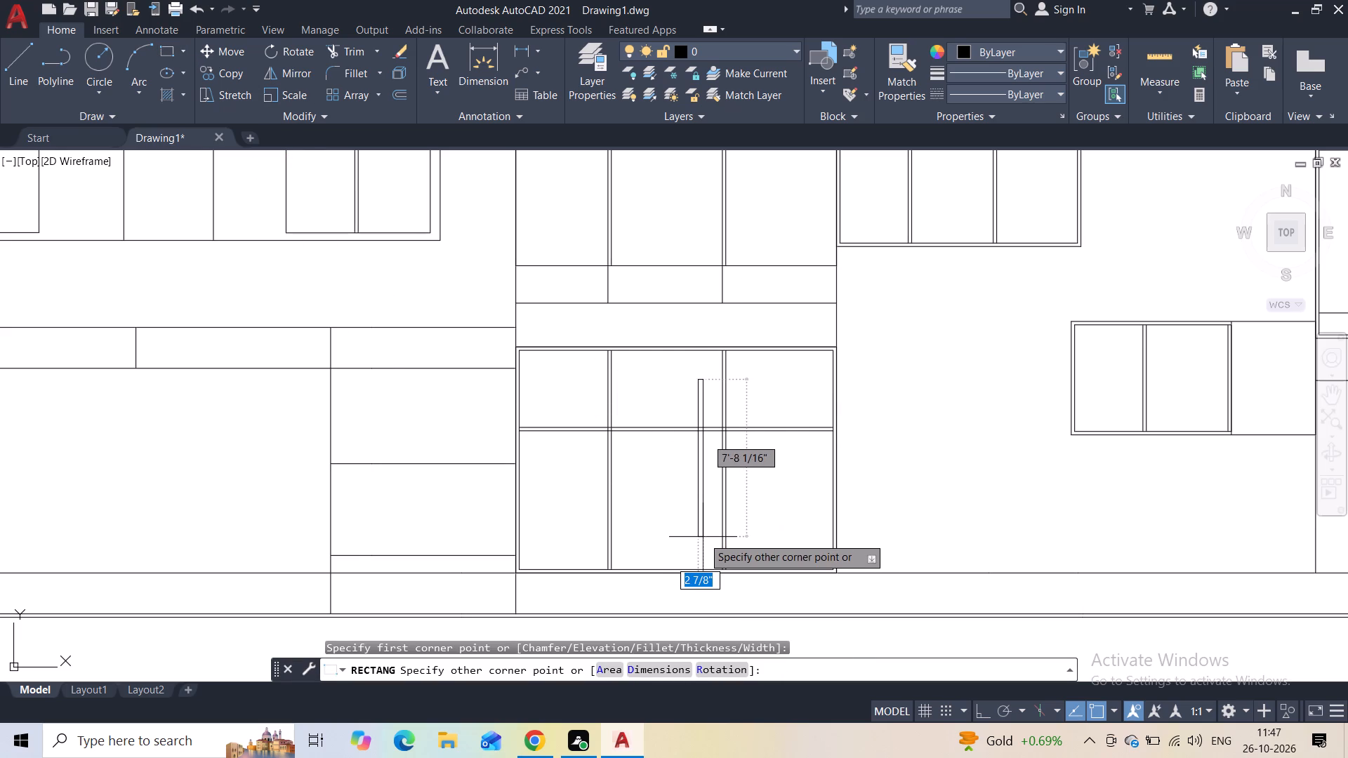
left_click(703, 537)
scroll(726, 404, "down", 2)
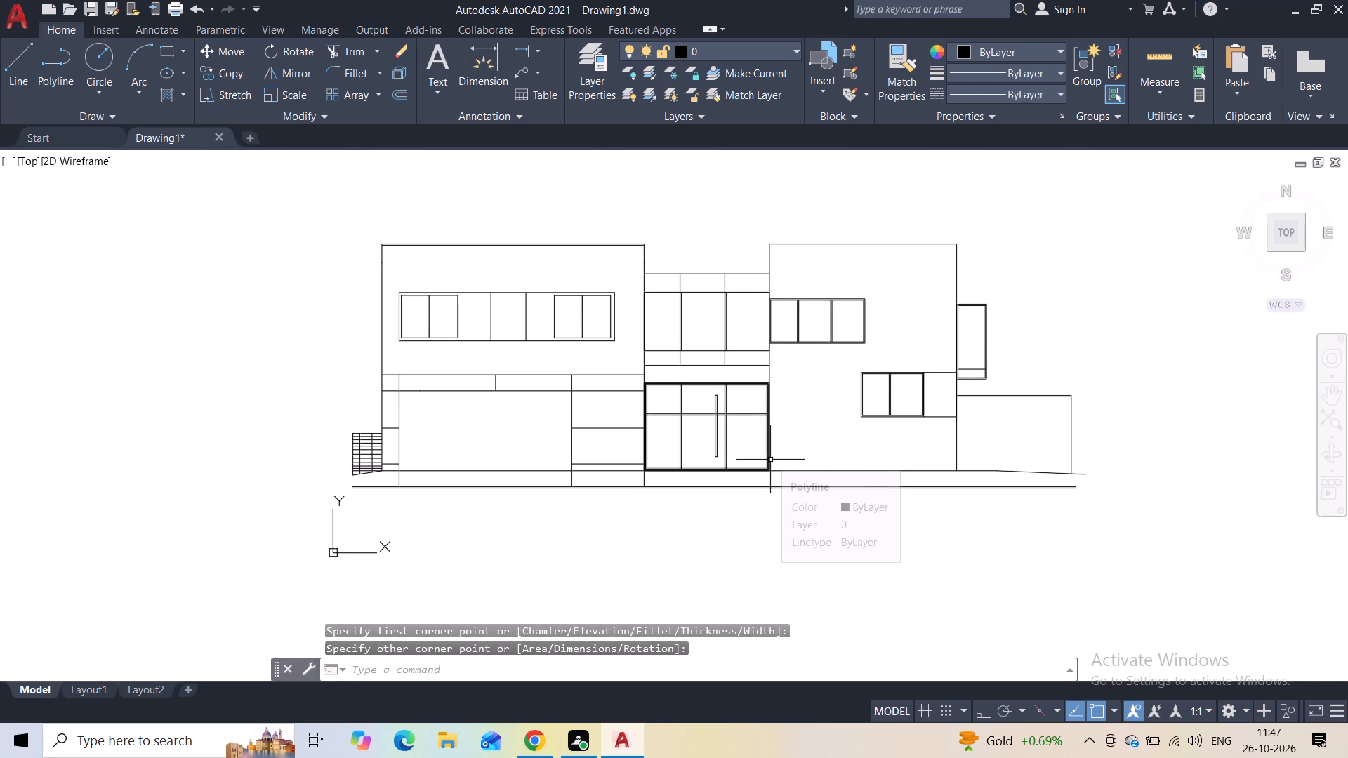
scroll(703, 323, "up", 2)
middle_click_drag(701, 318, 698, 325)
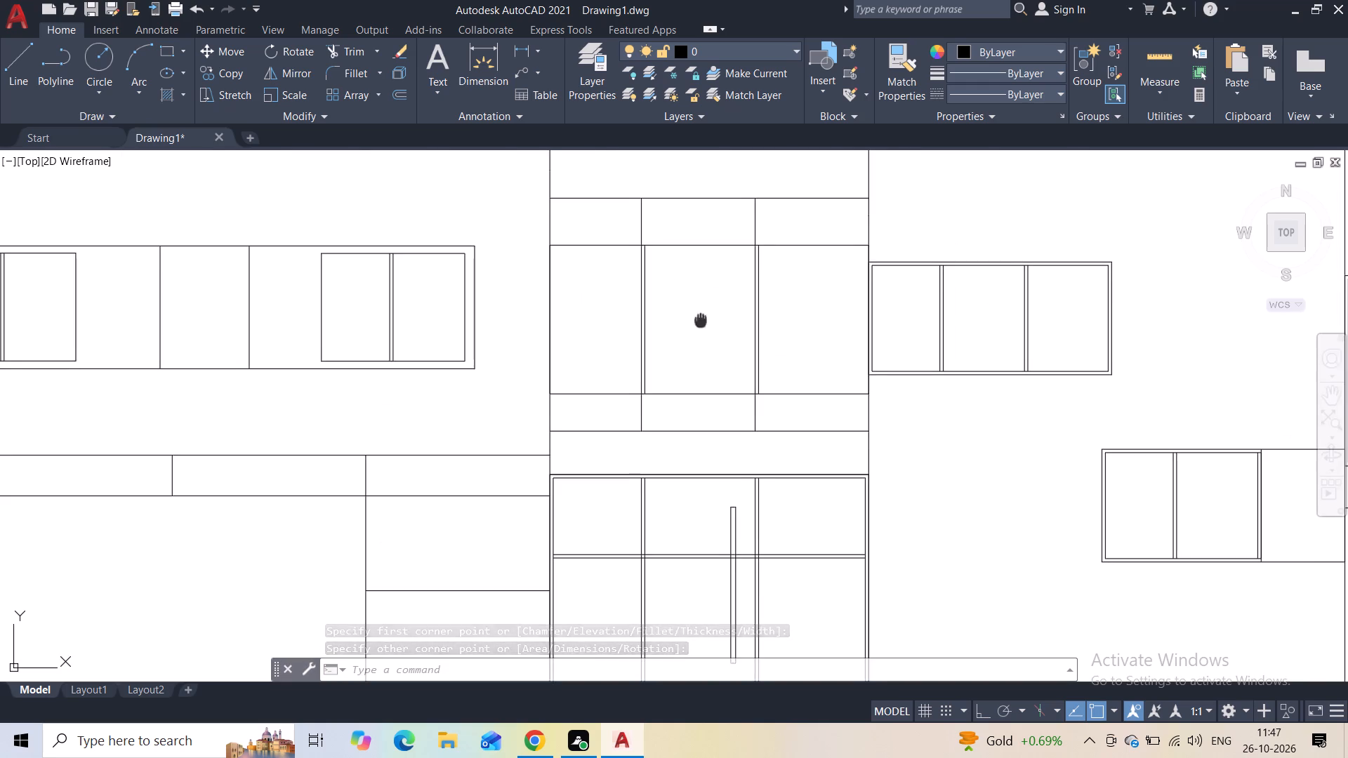
Draw a window rectangle about 4' wide and 3' tall within the middle bay of the middle block's upper glazing.
middle_click_drag(698, 325, 670, 361)
left_click(164, 58)
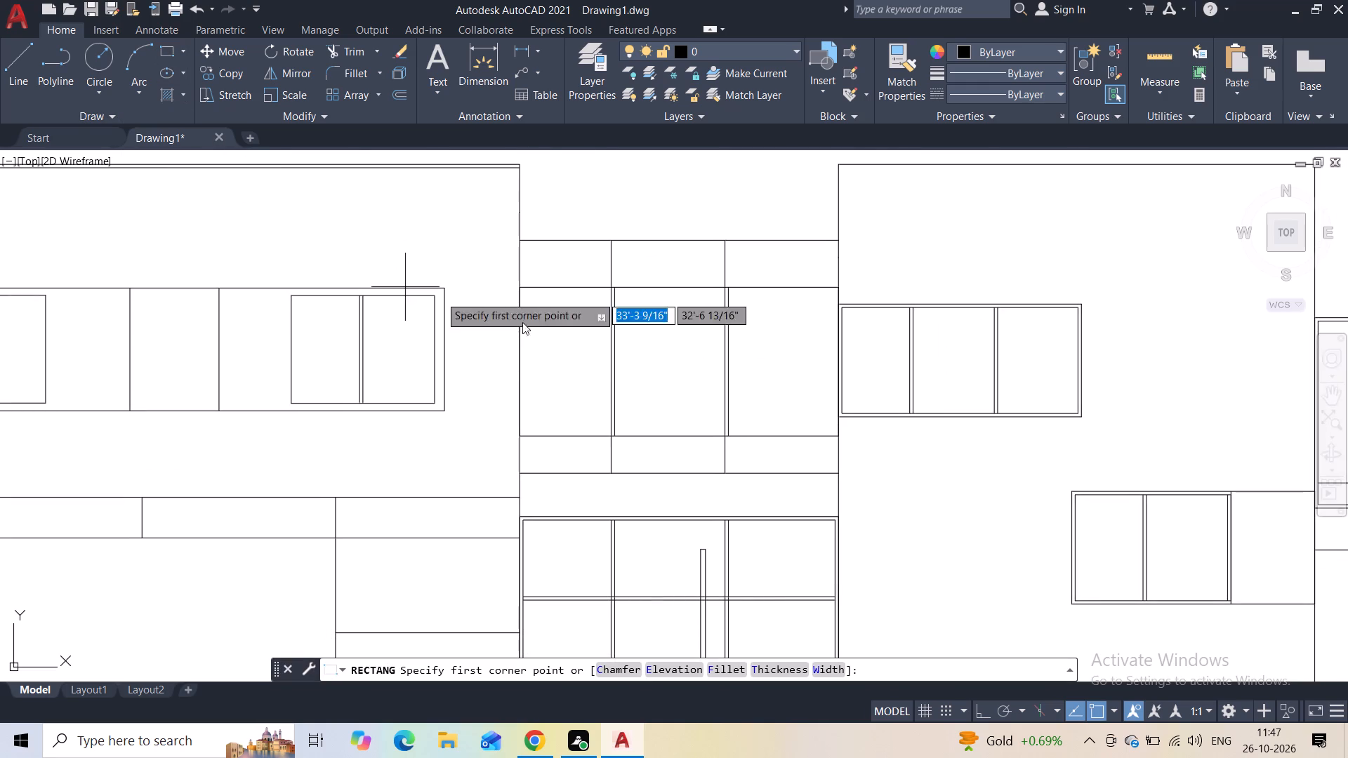
left_click(628, 322)
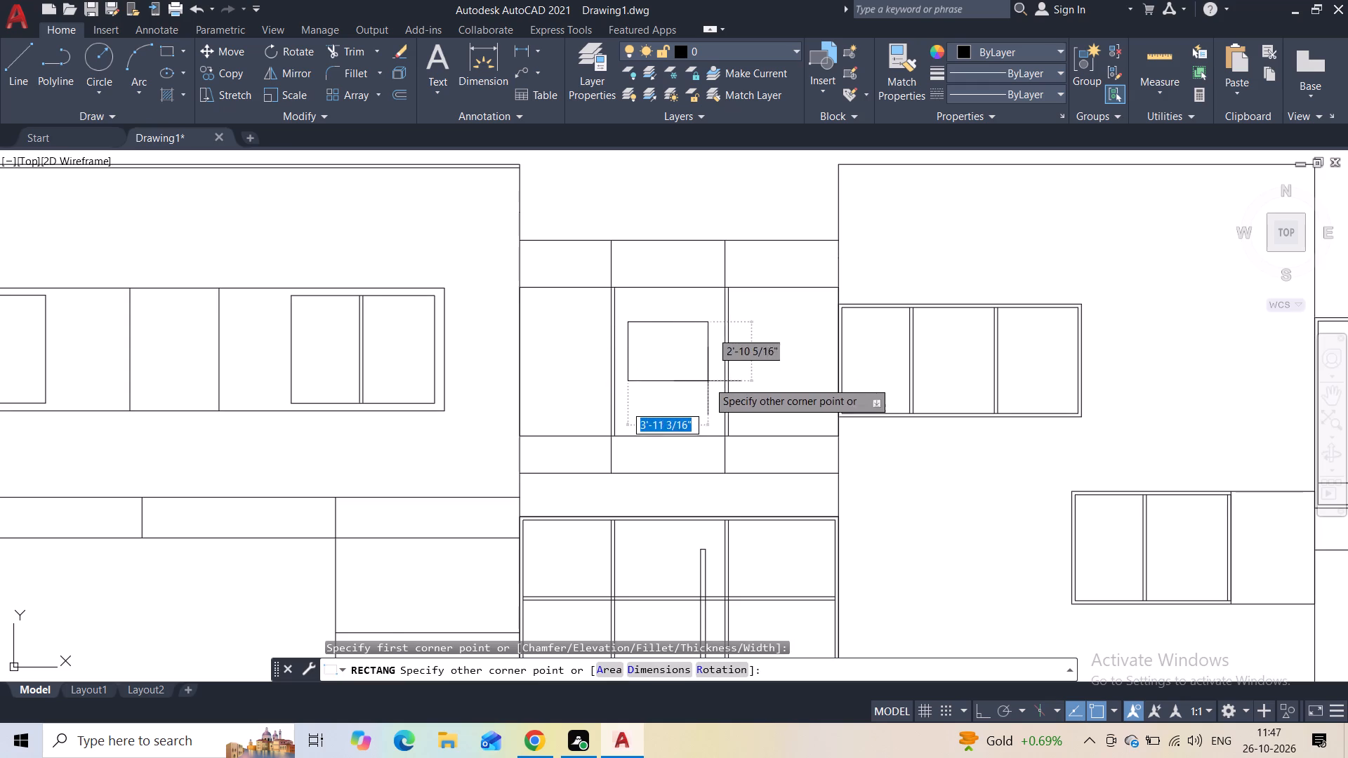
left_click(711, 385)
Offset the new window rectangle 2" inward to form its frame.
left_click_drag(684, 312, 678, 333)
left_click(662, 366)
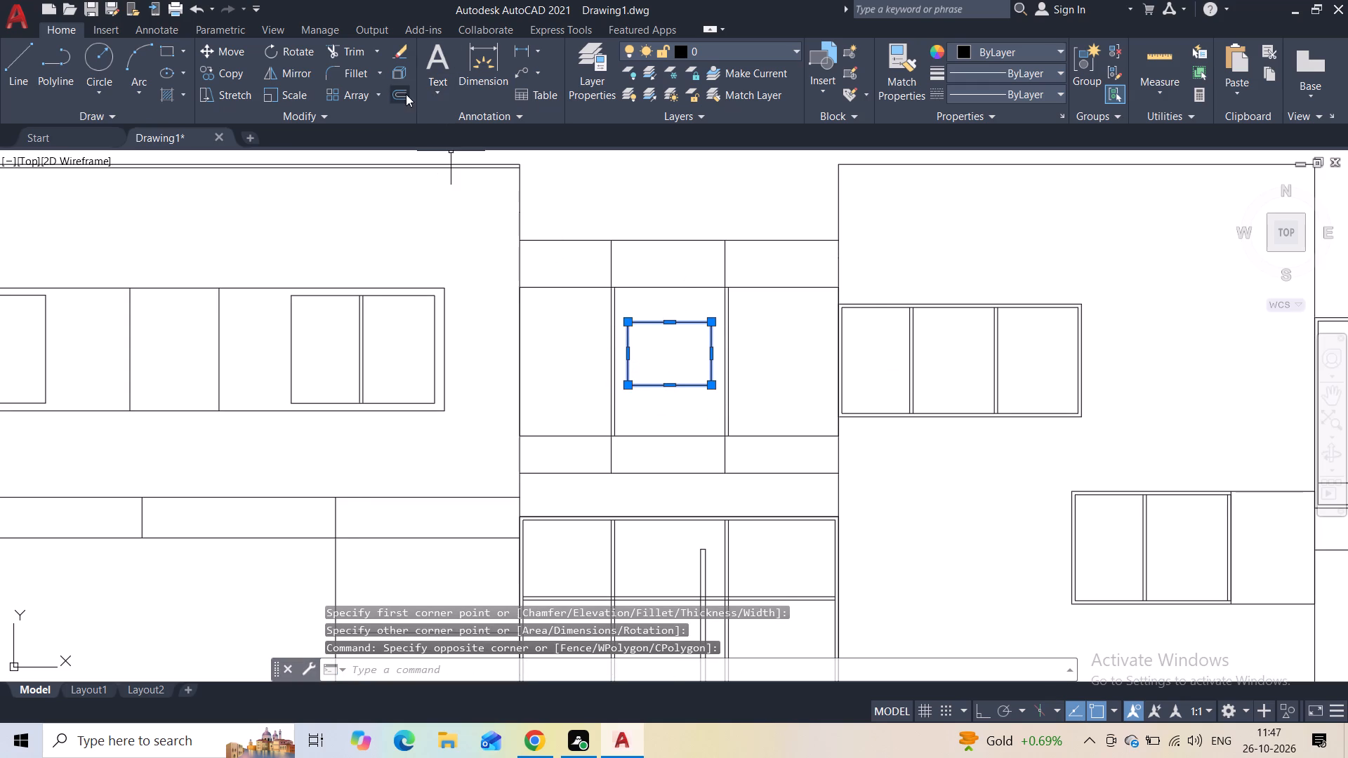
left_click(406, 94)
type("2\"")
key("Return")
left_click_drag(635, 336, 633, 326)
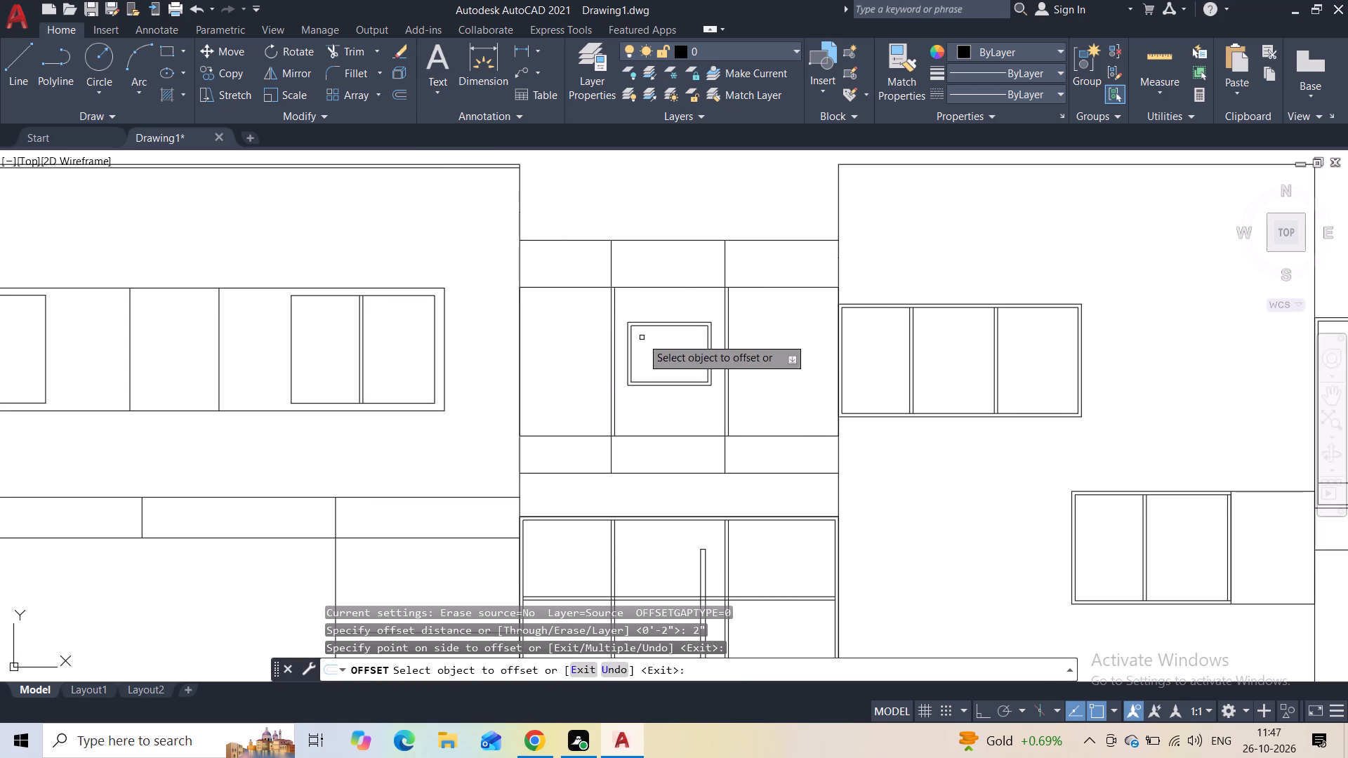
key("Escape")
Place multiline text "4807" with a 1' text height on the lower-storey panel just left of the entrance.
scroll(642, 338, "down", 2)
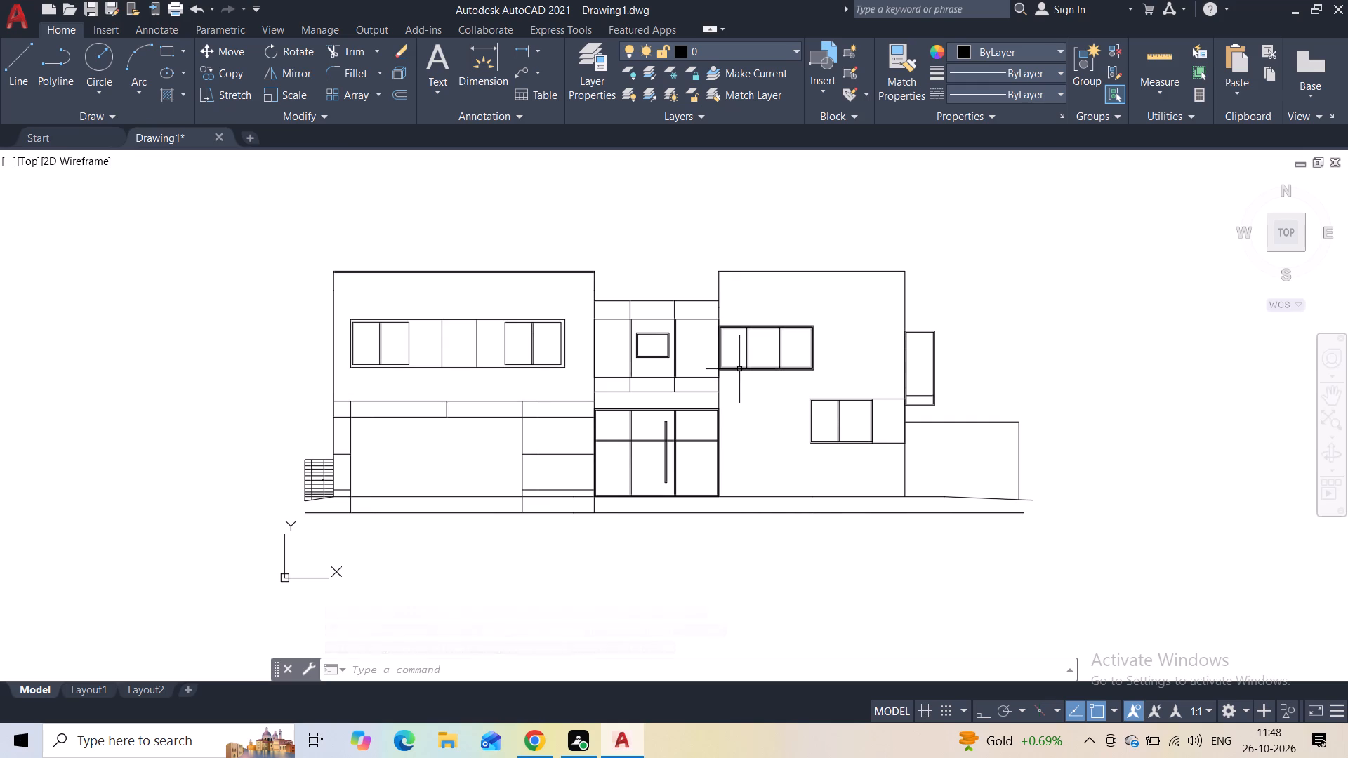
left_click(439, 89)
left_click(465, 131)
scroll(573, 468, "up", 3)
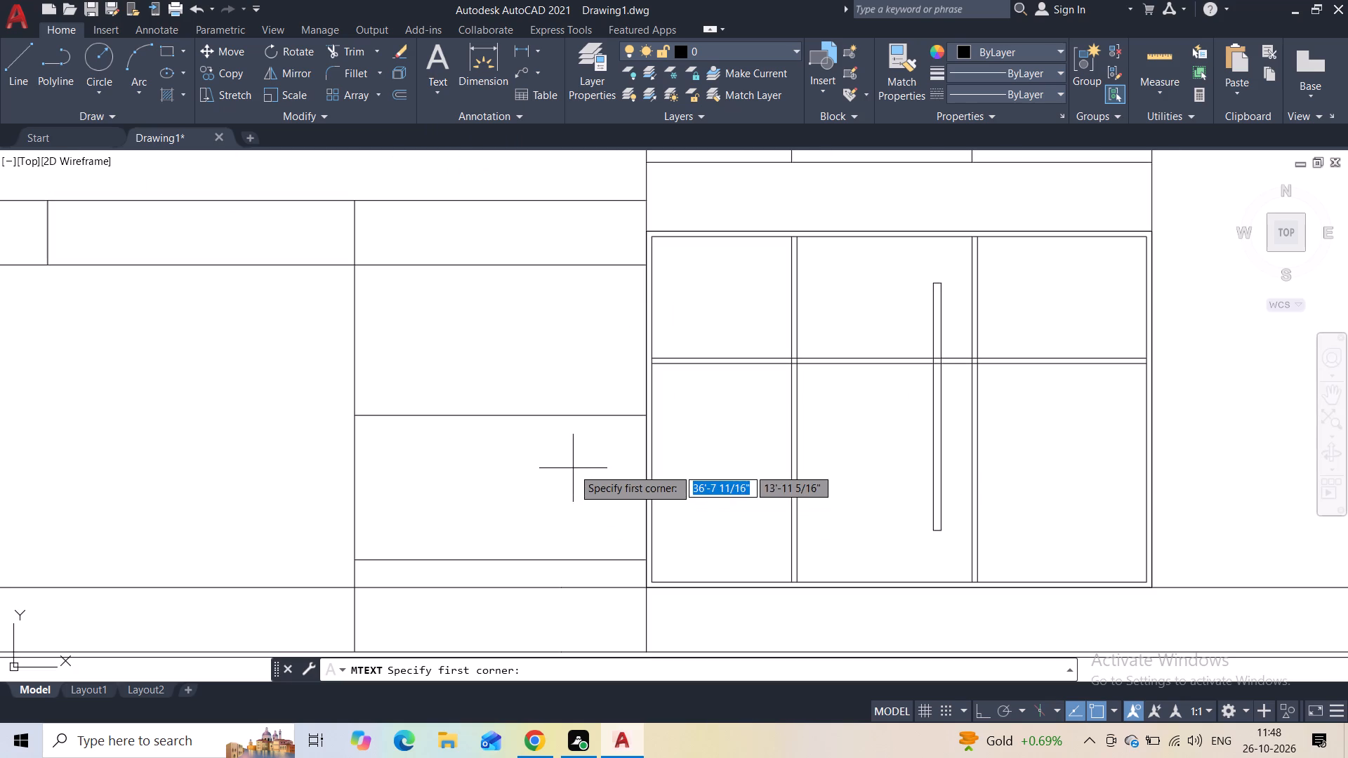
left_click(567, 507)
left_click(633, 540)
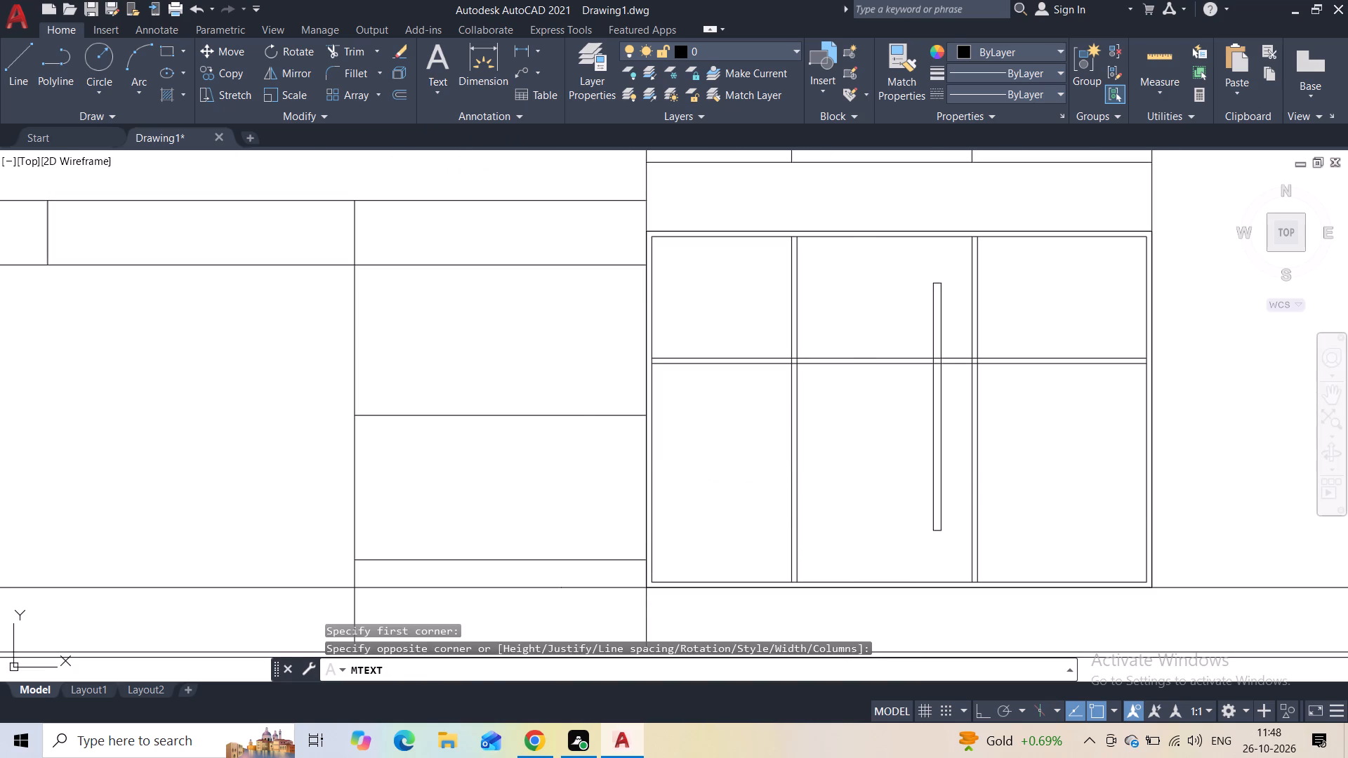
left_click(585, 514)
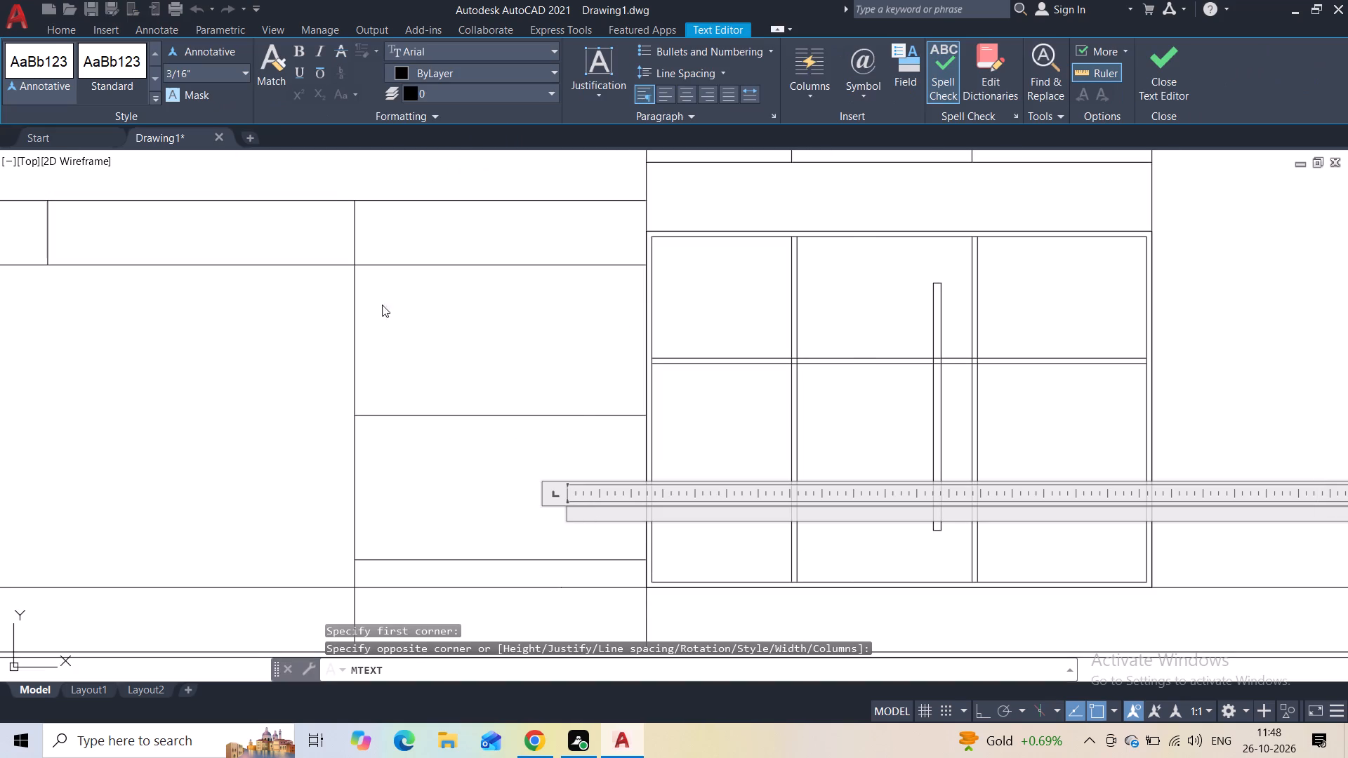
left_click(227, 72)
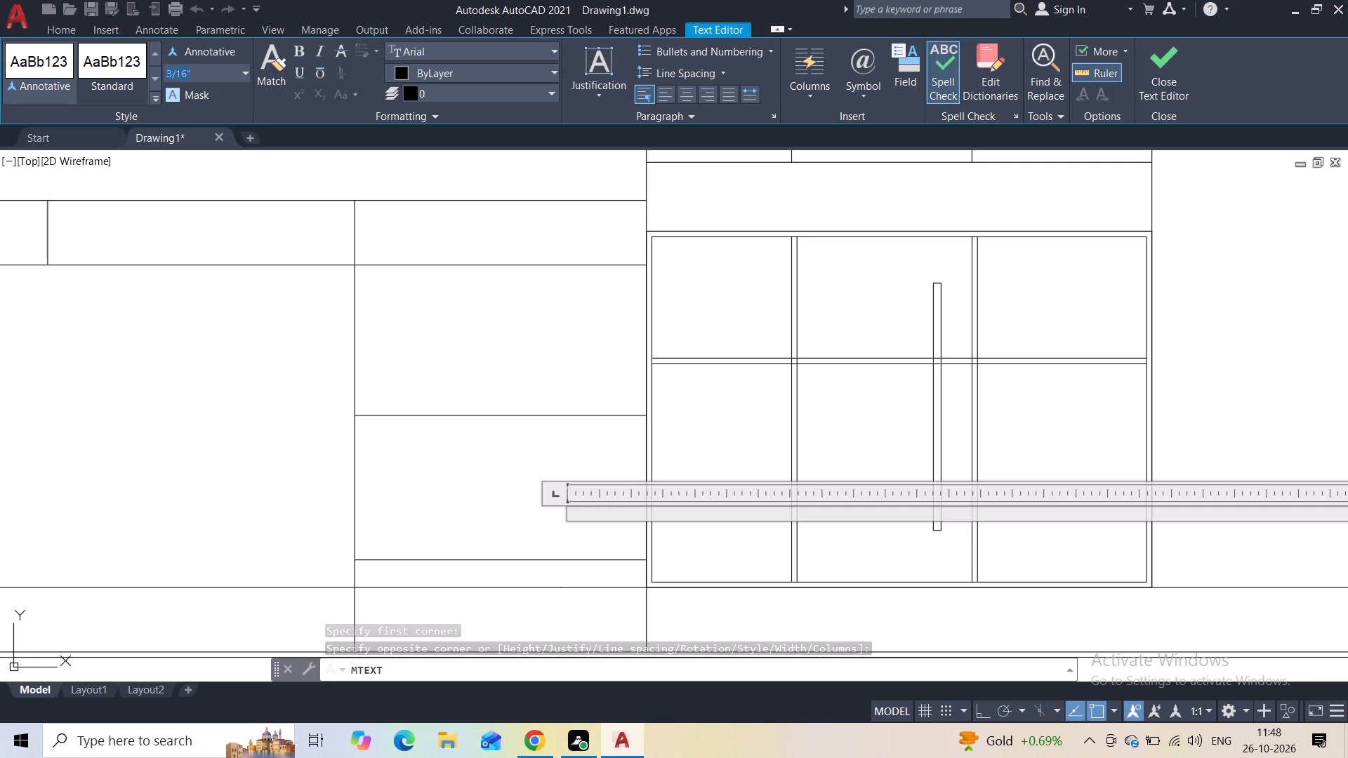
key("BackSpace")
key("1")
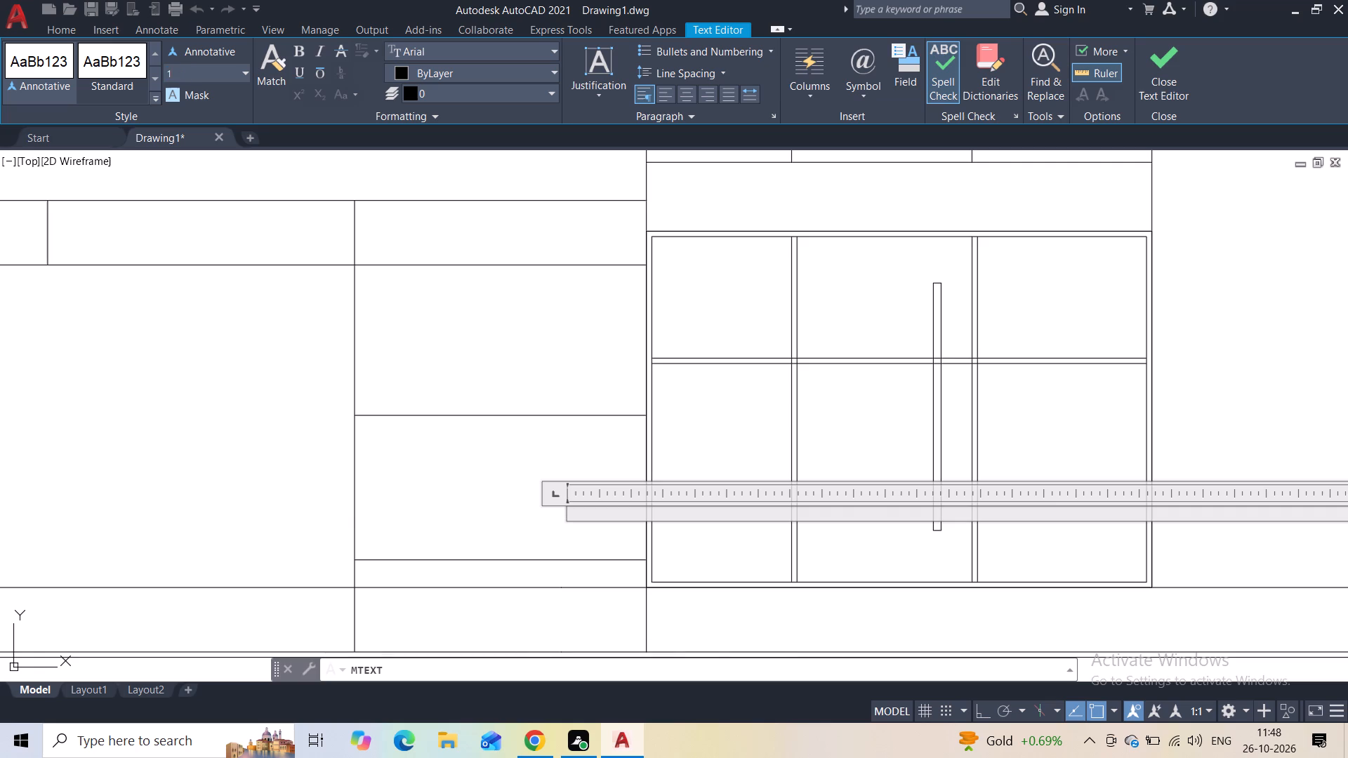
key("apostrophe")
key("Return")
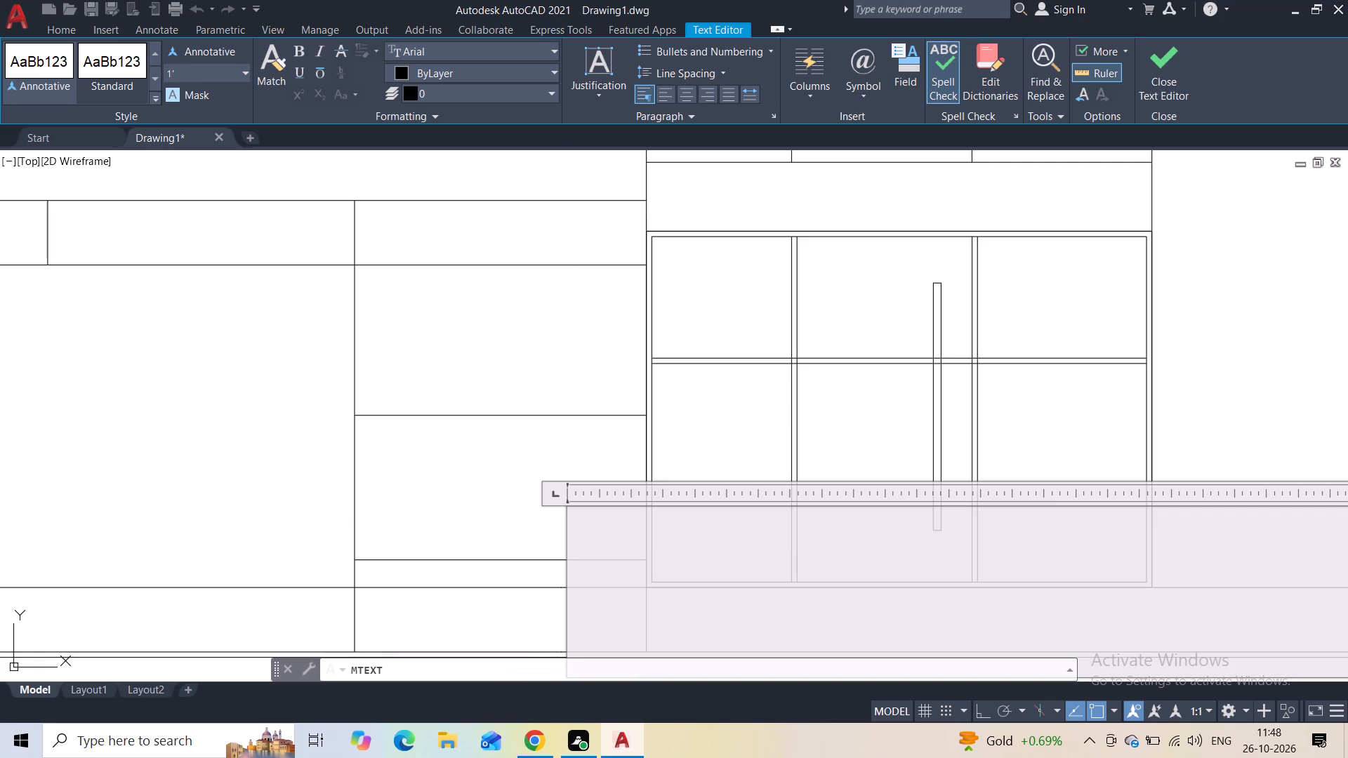
key("4")
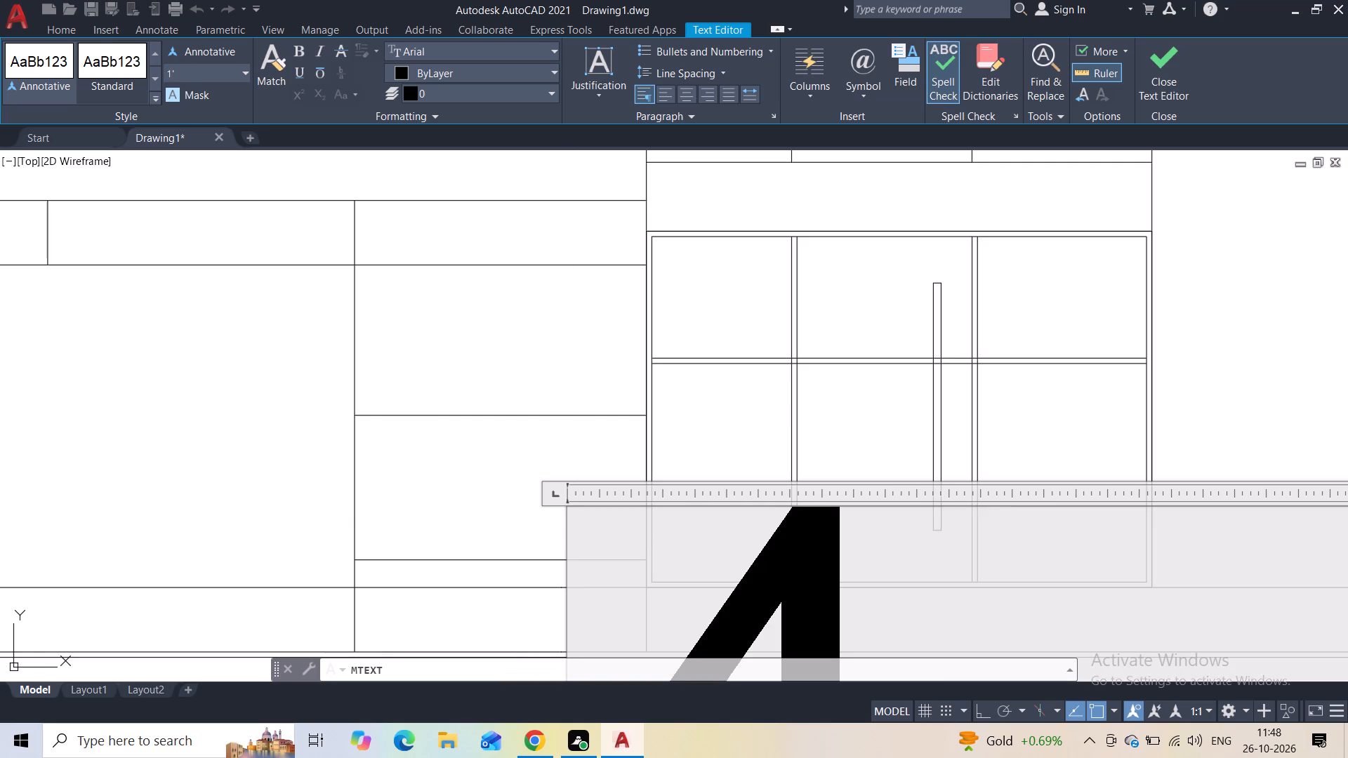
type("80")
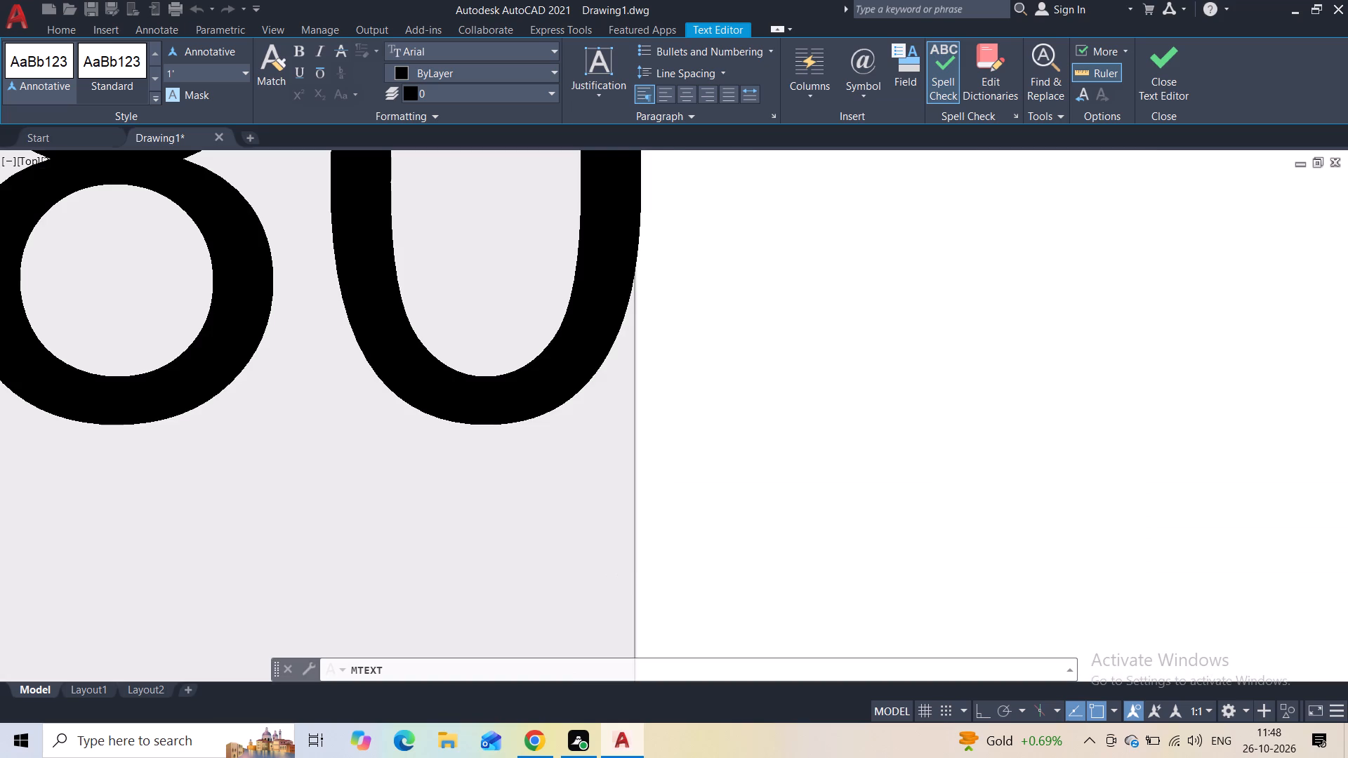
key("7")
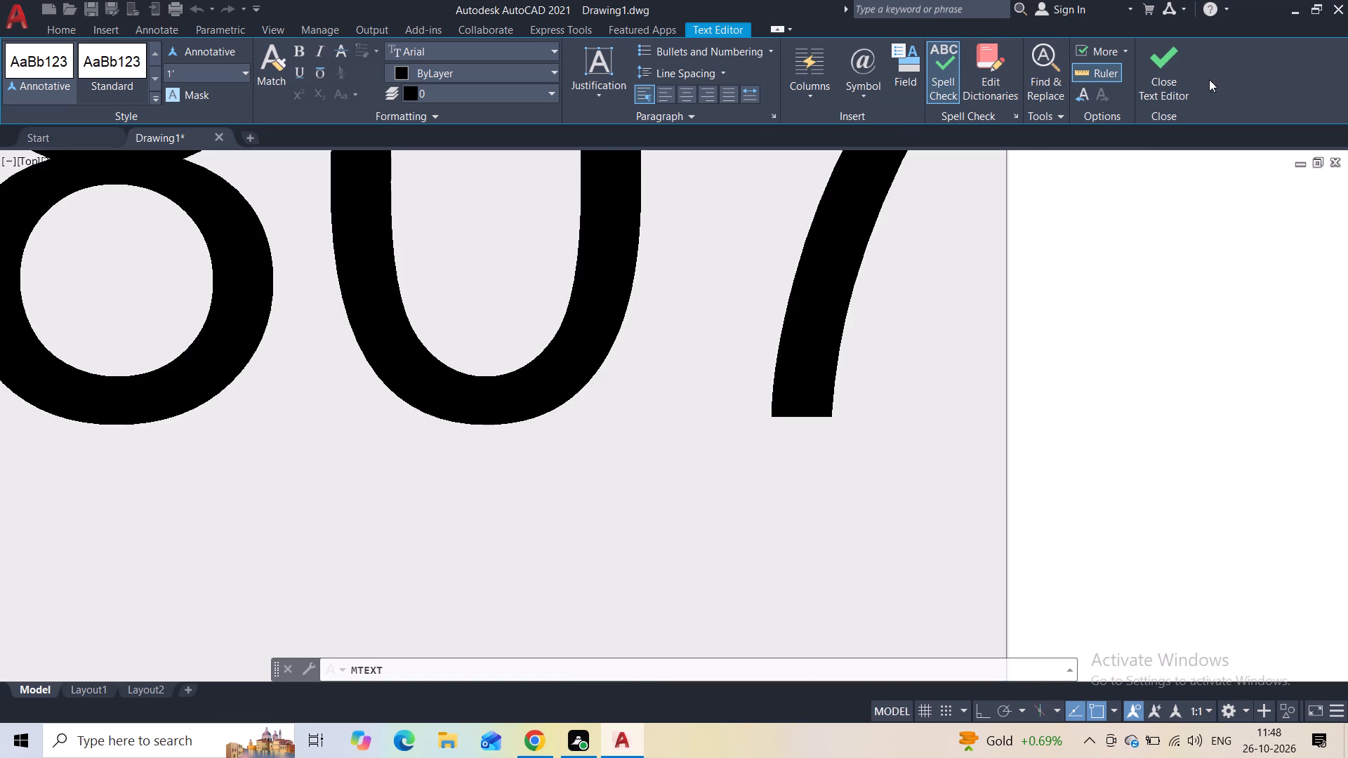
left_click(1172, 77)
Move the 4807 text left so it sits within the panel, clear of the entrance frame.
scroll(805, 463, "down", 3)
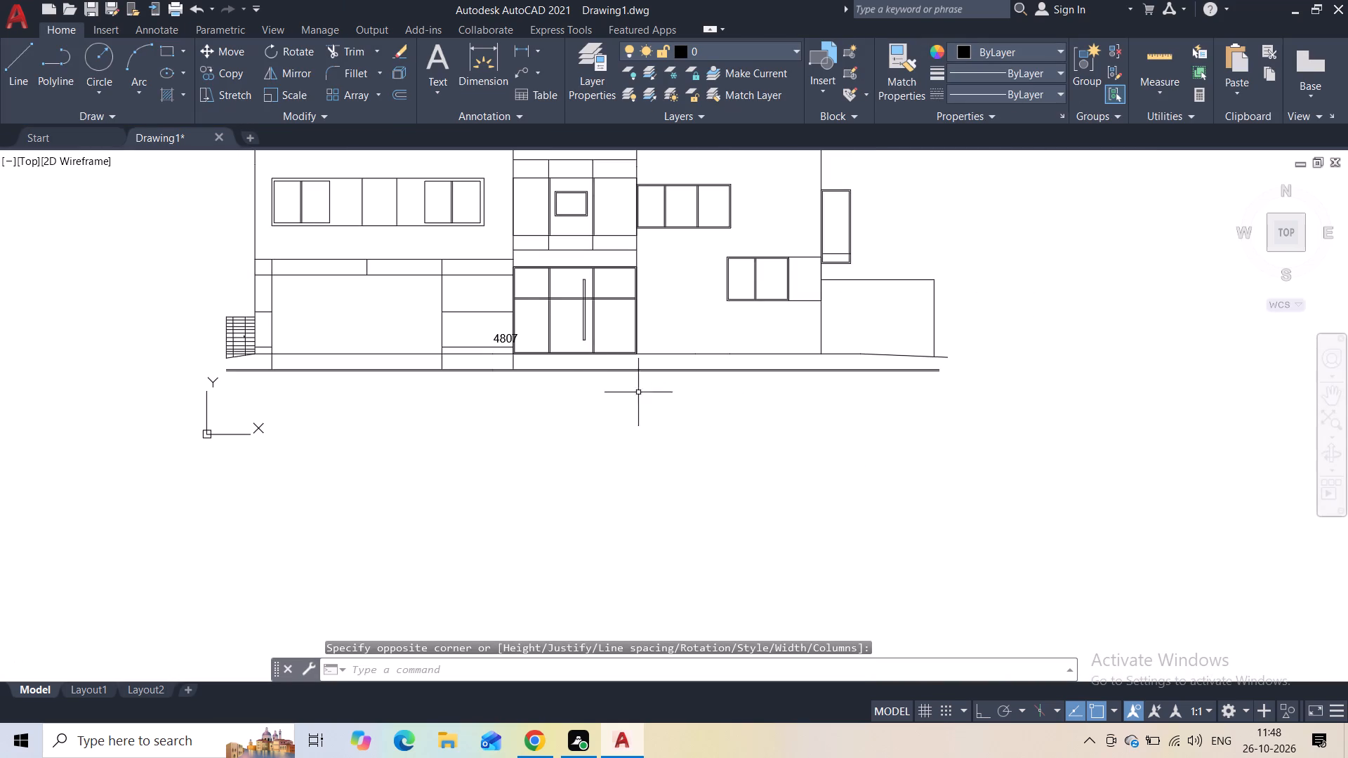
scroll(501, 345, "up", 3)
left_click(507, 319)
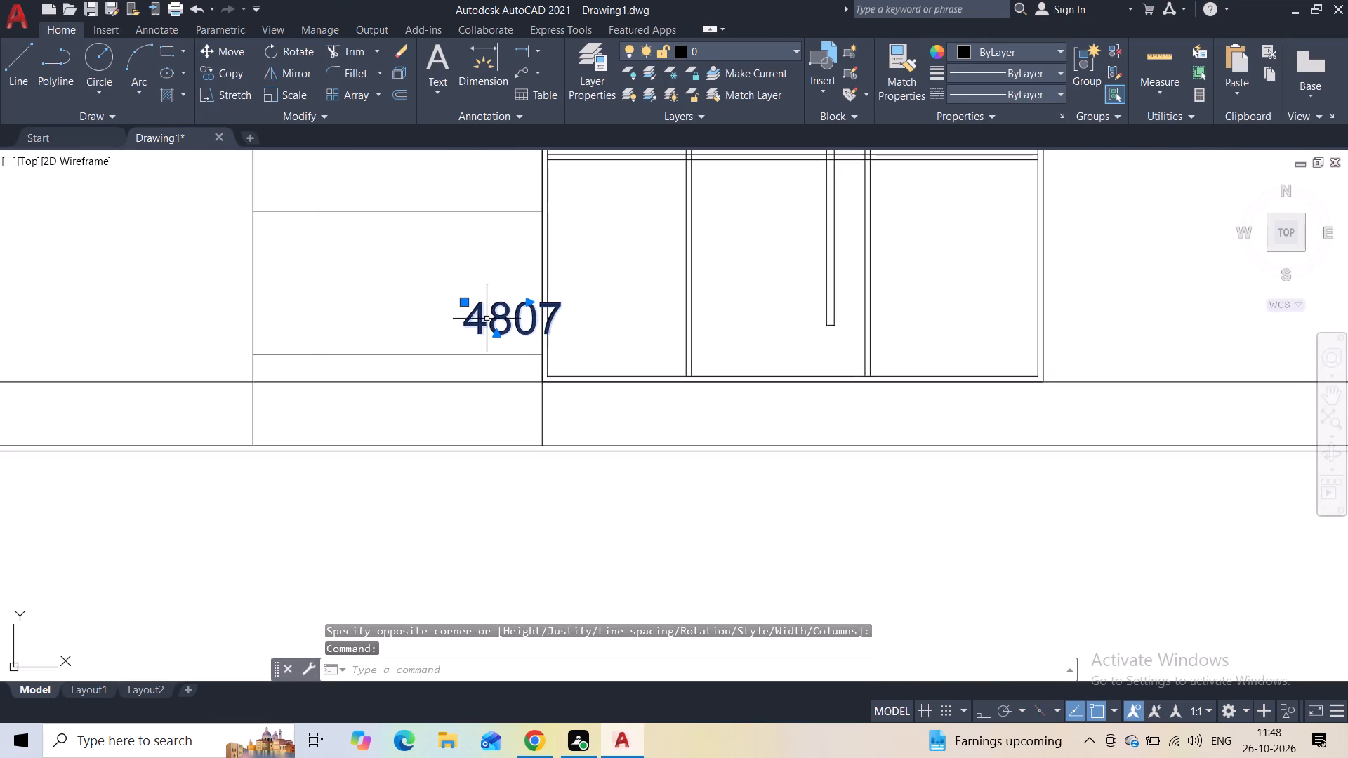
left_click(213, 48)
left_click(491, 316)
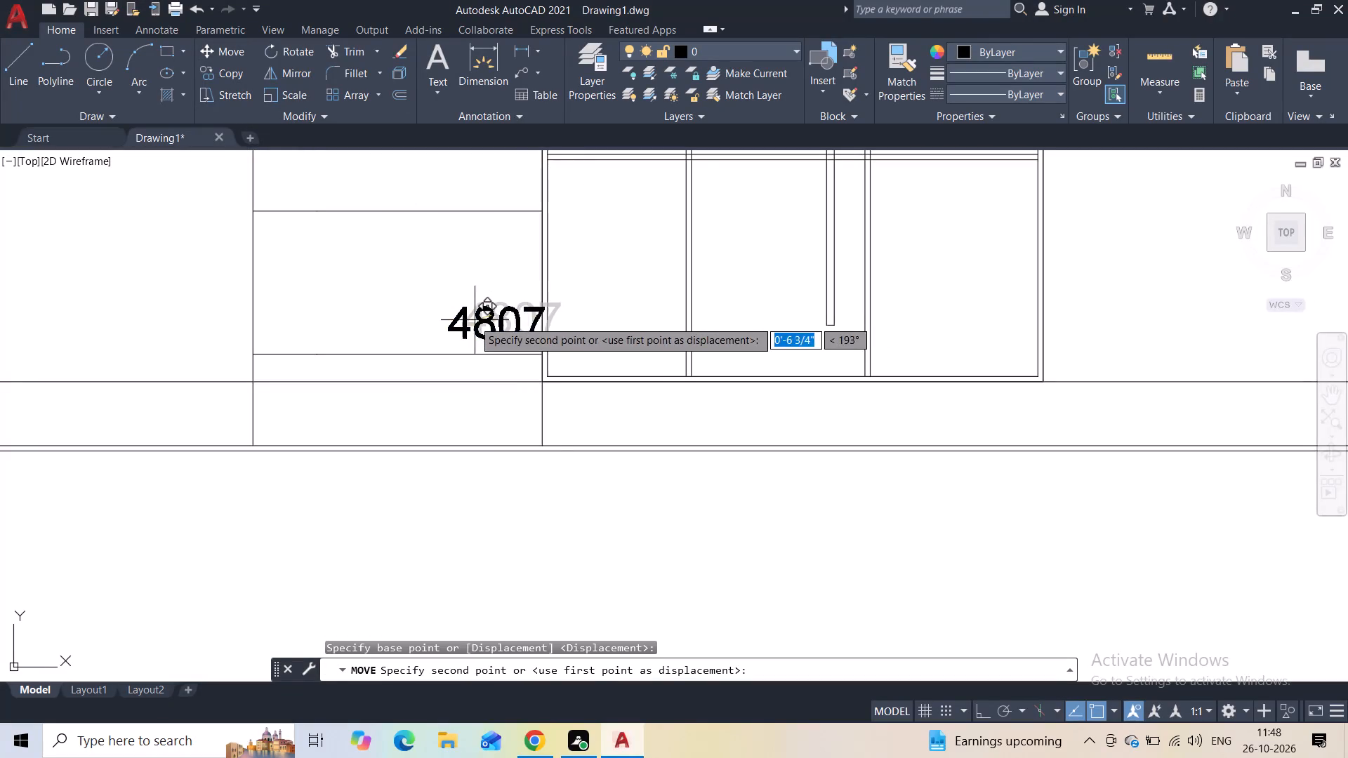
left_click(447, 310)
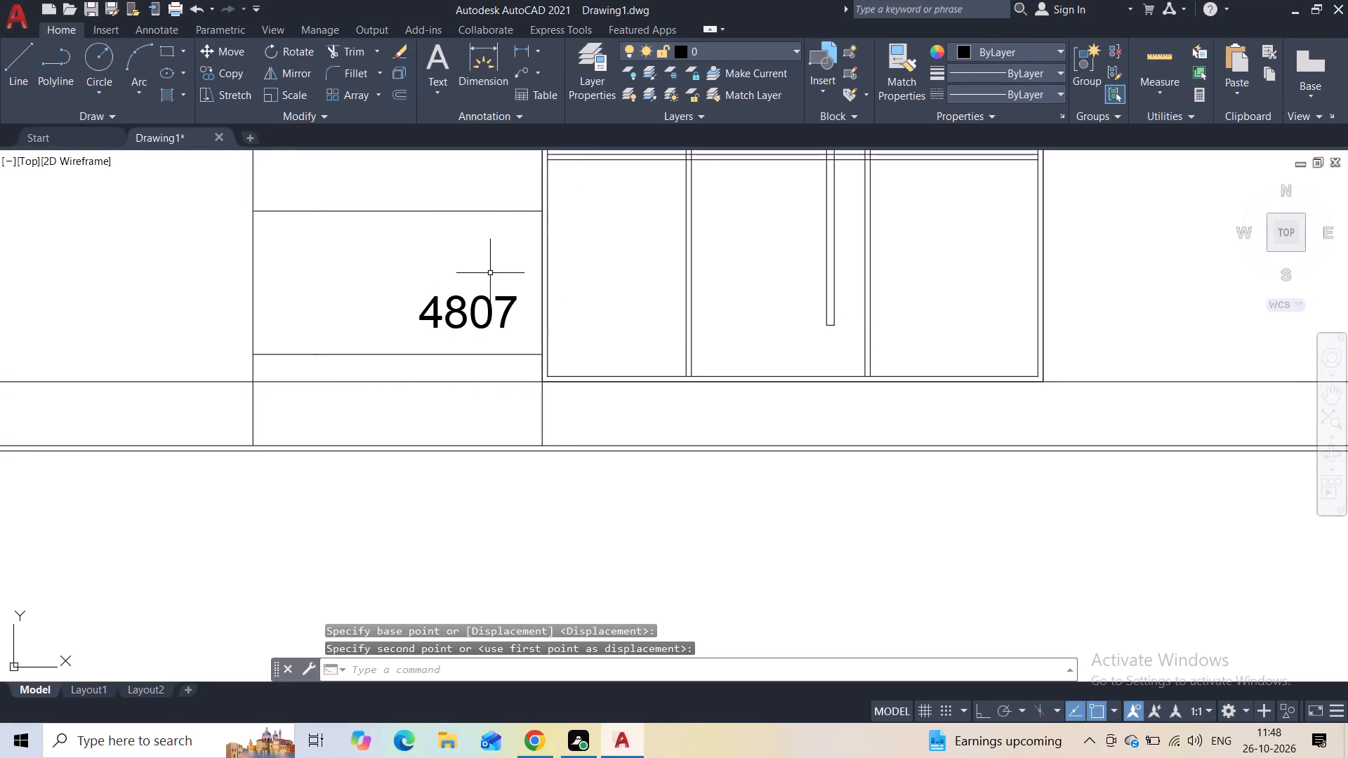
Offset the right block's top edge 2" downward to form a roof edge band.
scroll(480, 307, "down", 4)
scroll(505, 313, "up", 1)
middle_click_drag(522, 309, 520, 422)
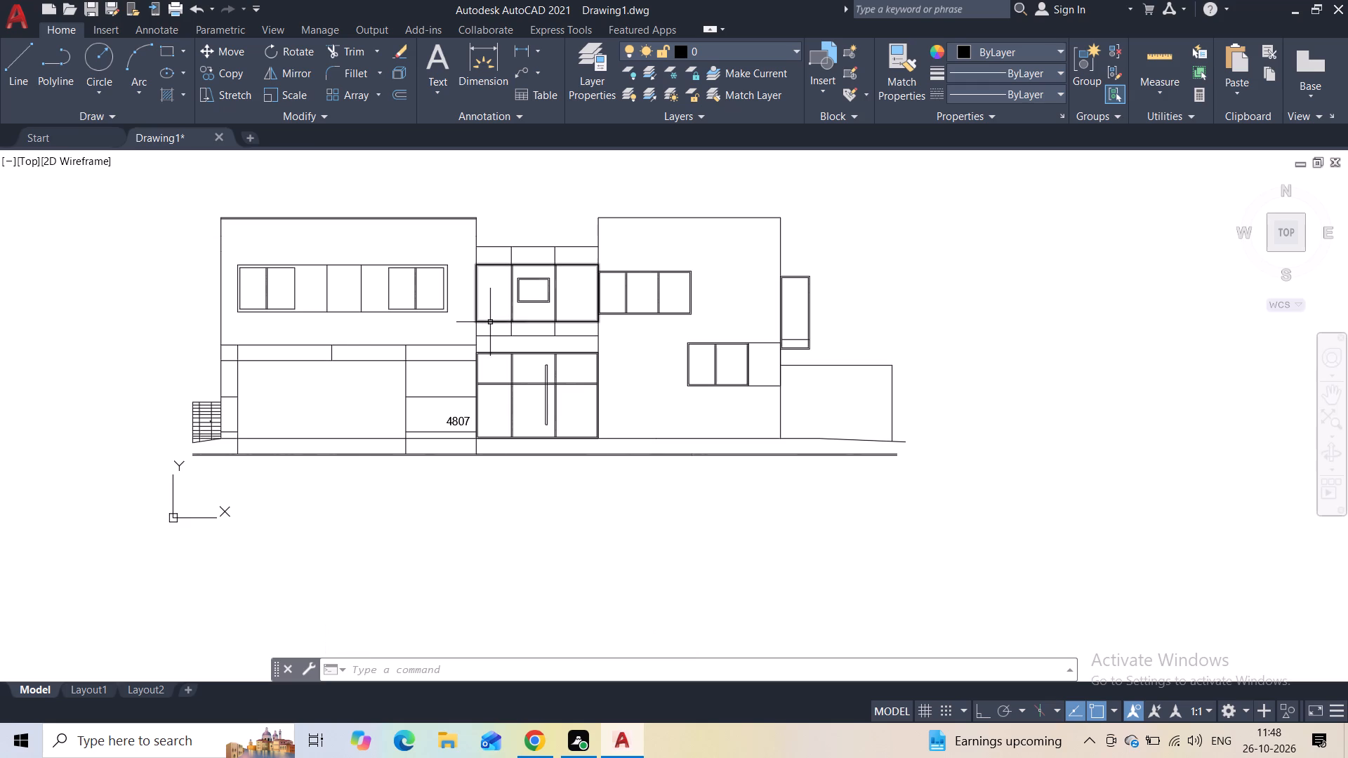
middle_click_drag(492, 252, 473, 385)
scroll(468, 373, "up", 2)
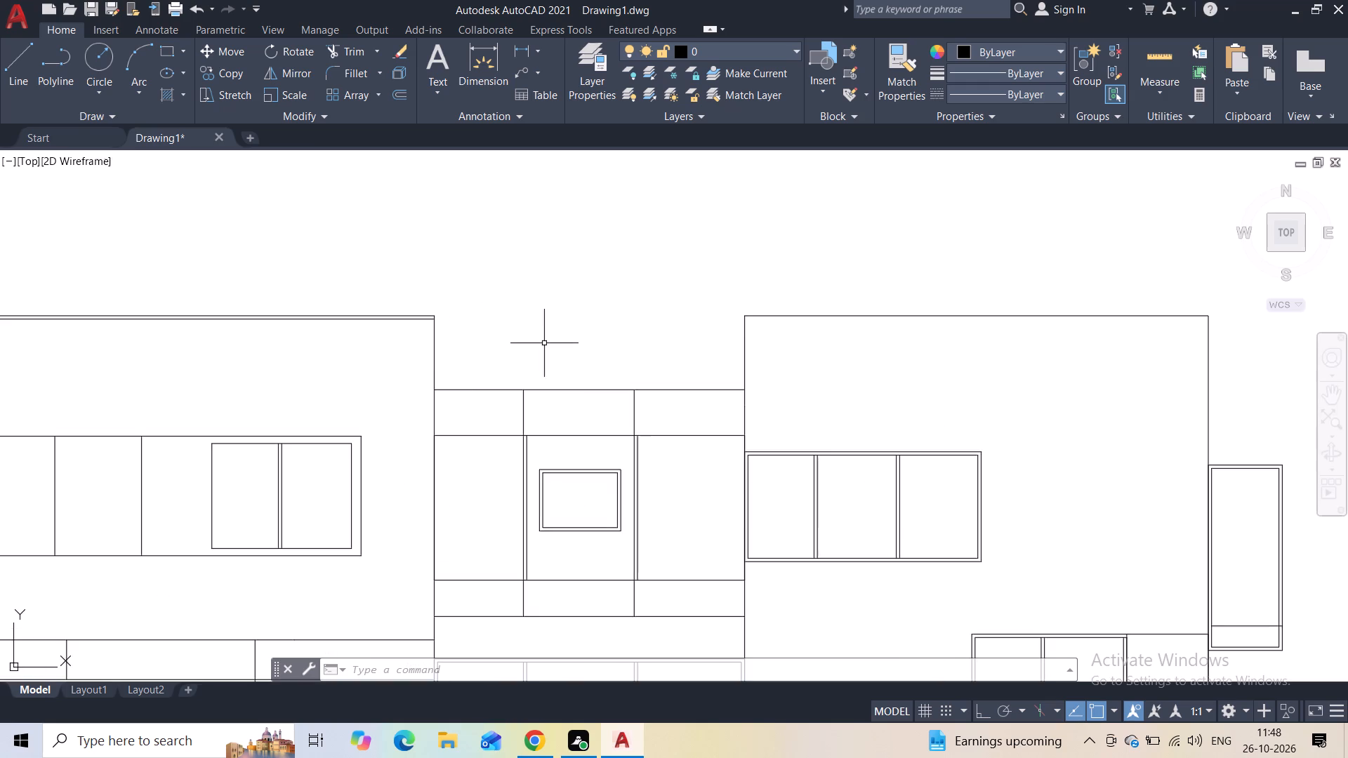
middle_click_drag(545, 351, 381, 404)
left_click(701, 362)
left_click(680, 396)
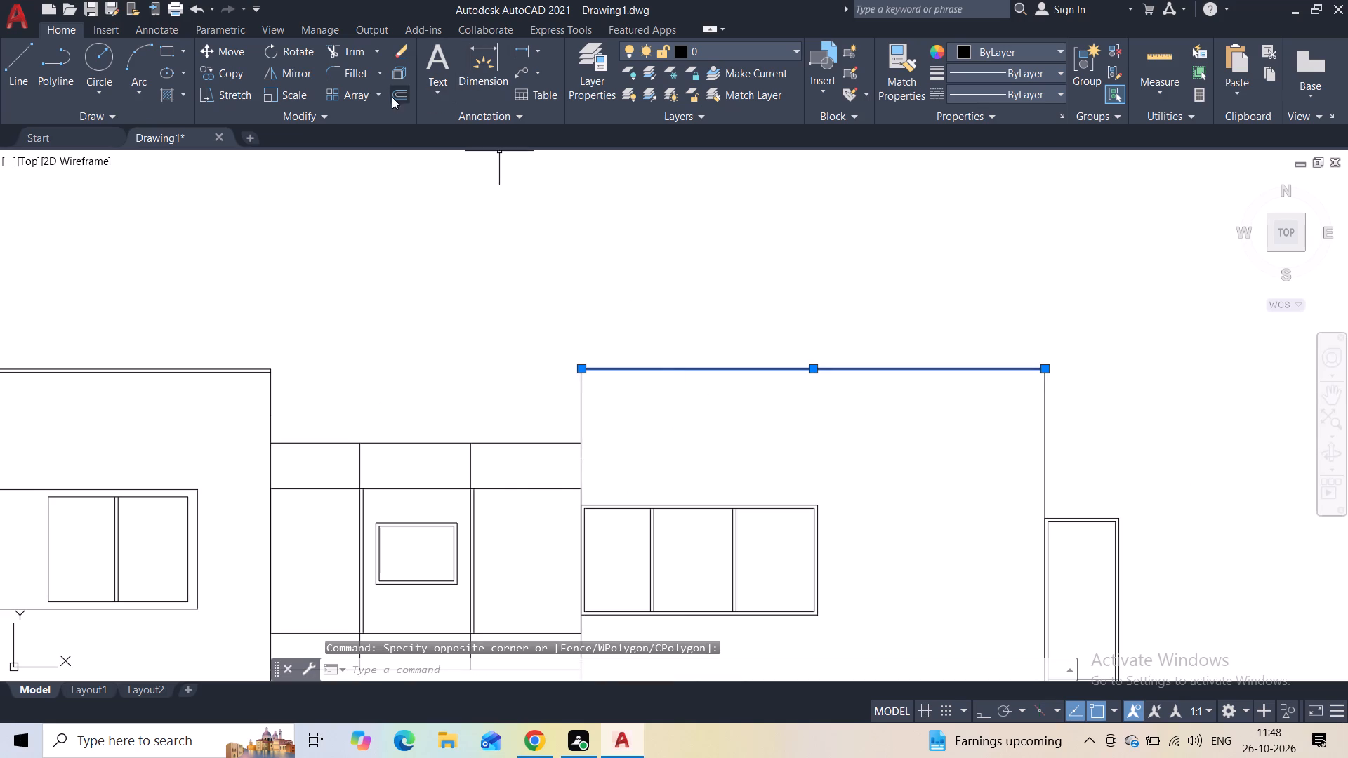
left_click(391, 97)
type("2\"")
key("Return")
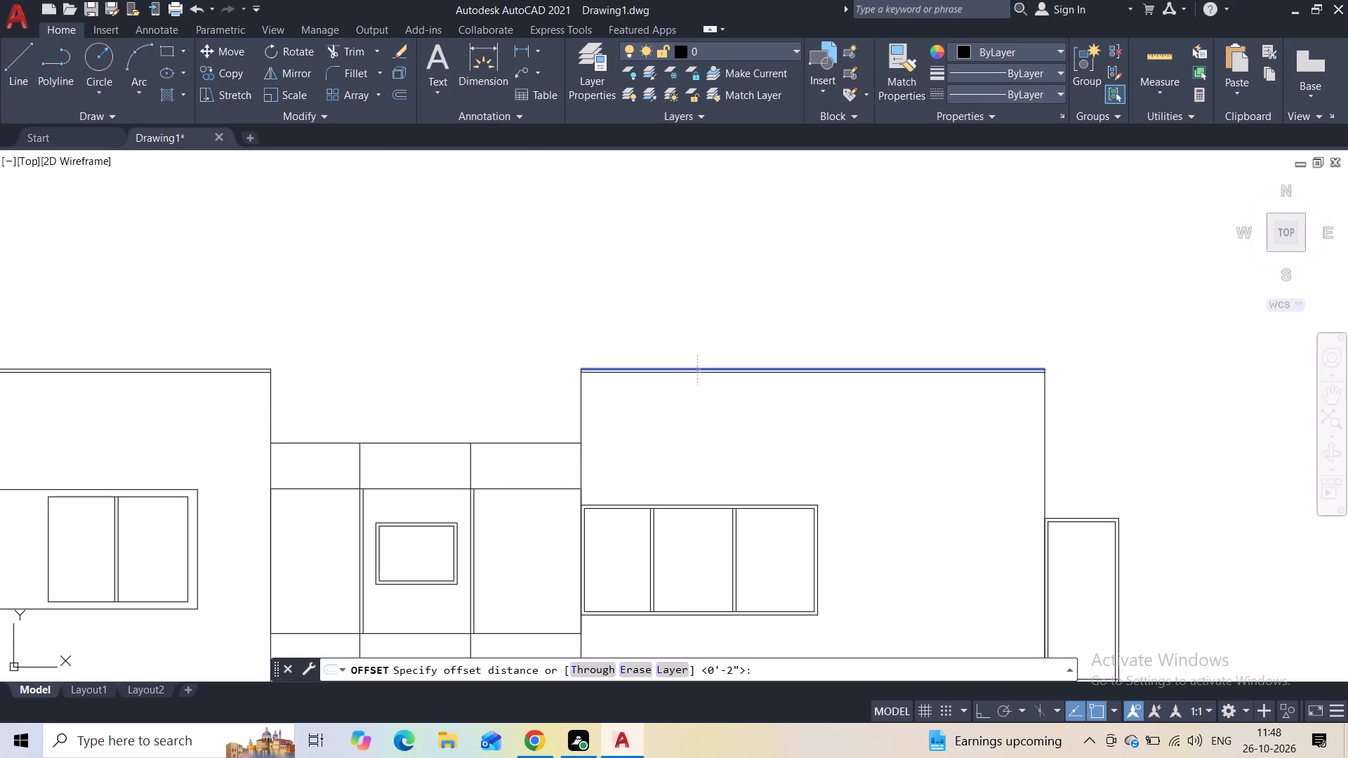
left_click(694, 446)
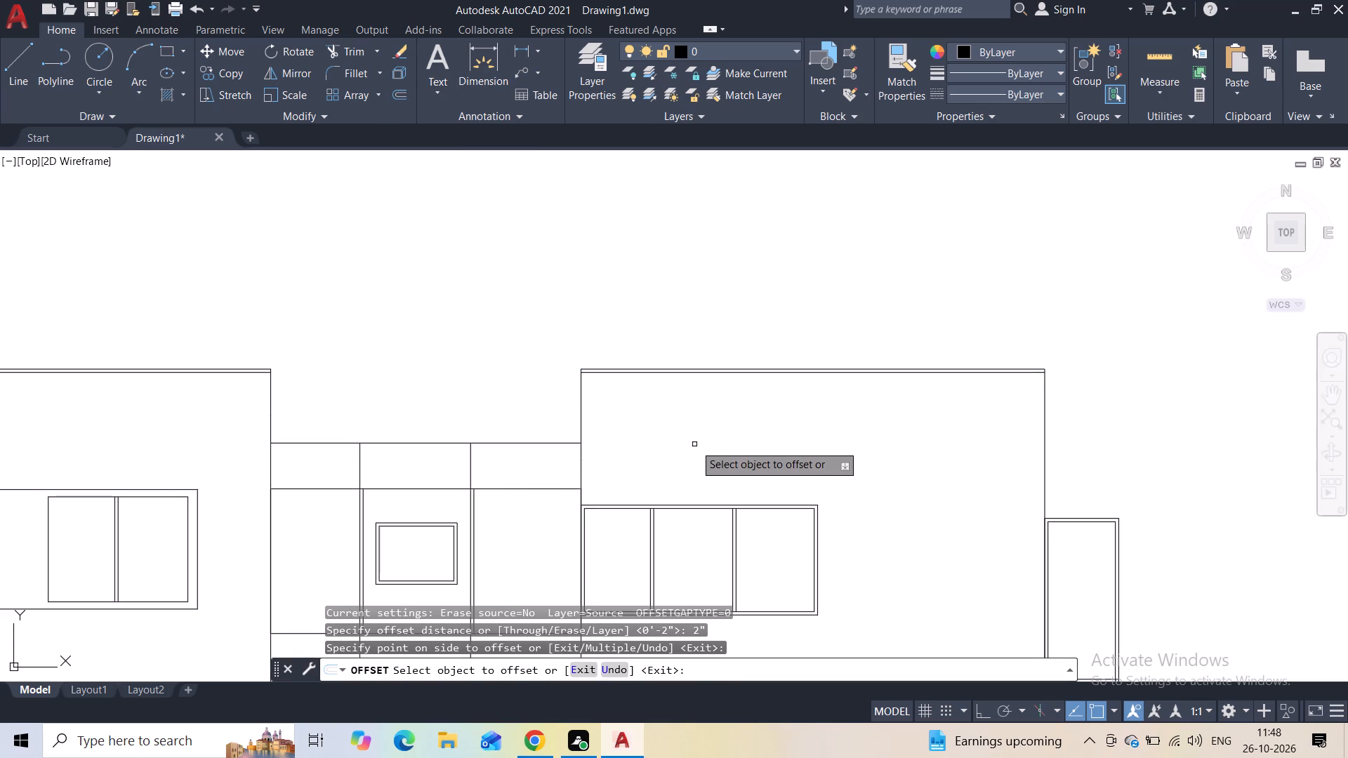
Offset the middle block's top edge 2" upward.
left_click(522, 444)
left_click(520, 424)
key("Escape")
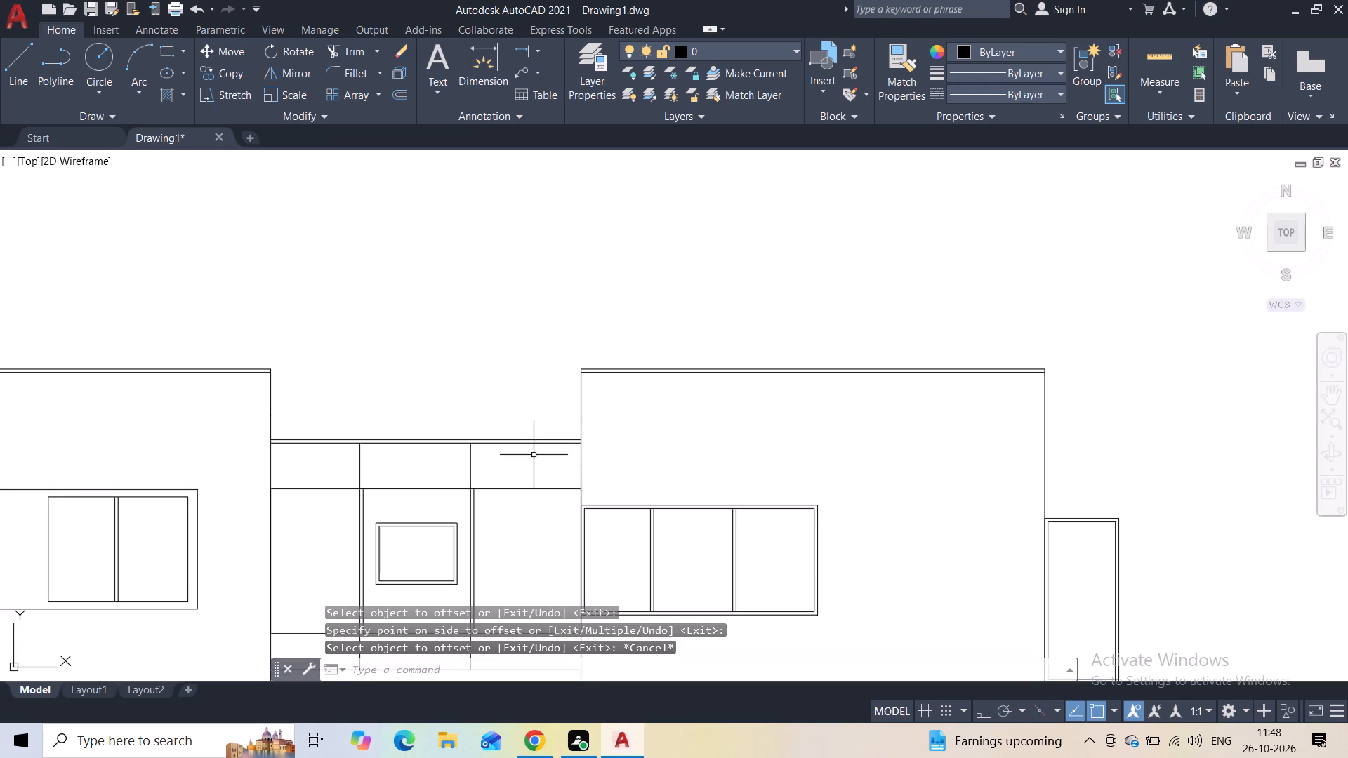
Hatch the wall areas of the right block and the left block's upper storey around the windows, with pattern scale 73.
scroll(517, 418, "down", 3)
middle_click_drag(552, 514, 567, 461)
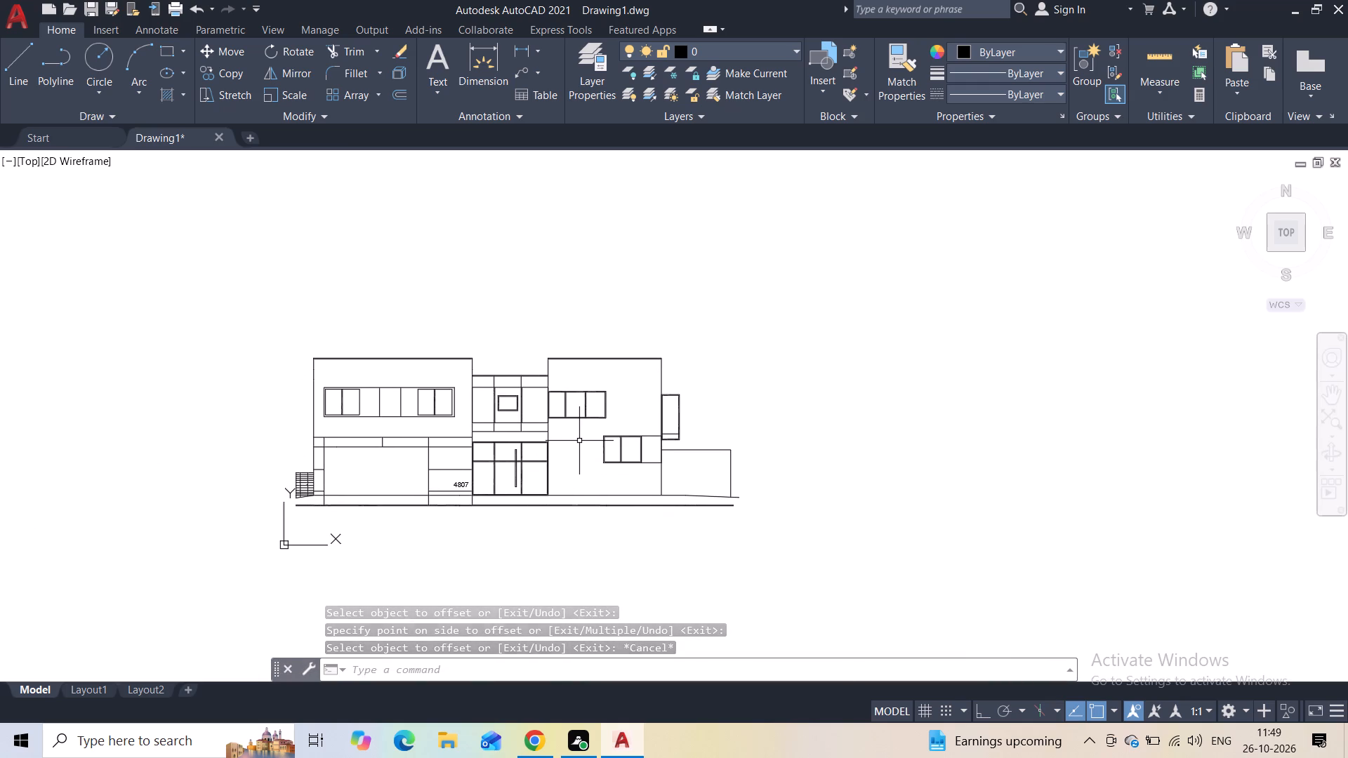
key("h")
left_click(642, 474)
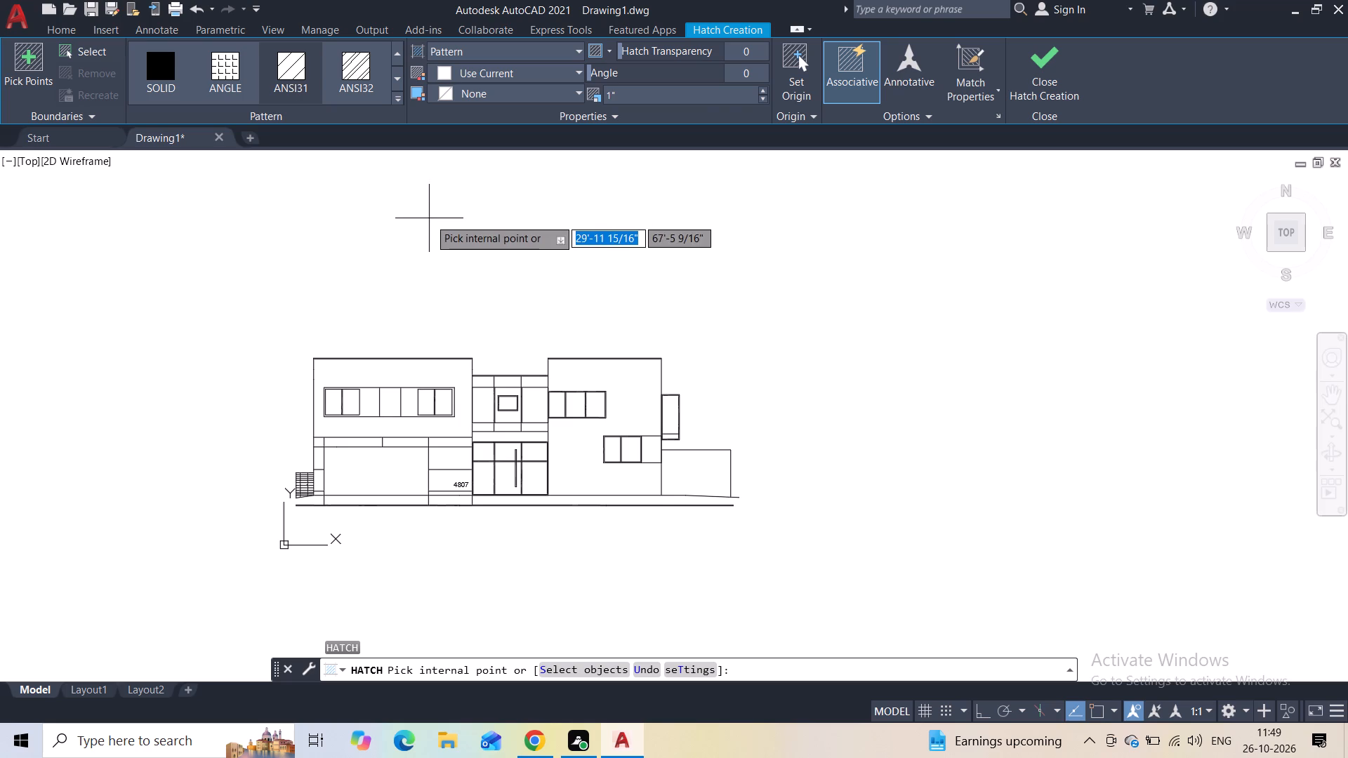
left_click(612, 384)
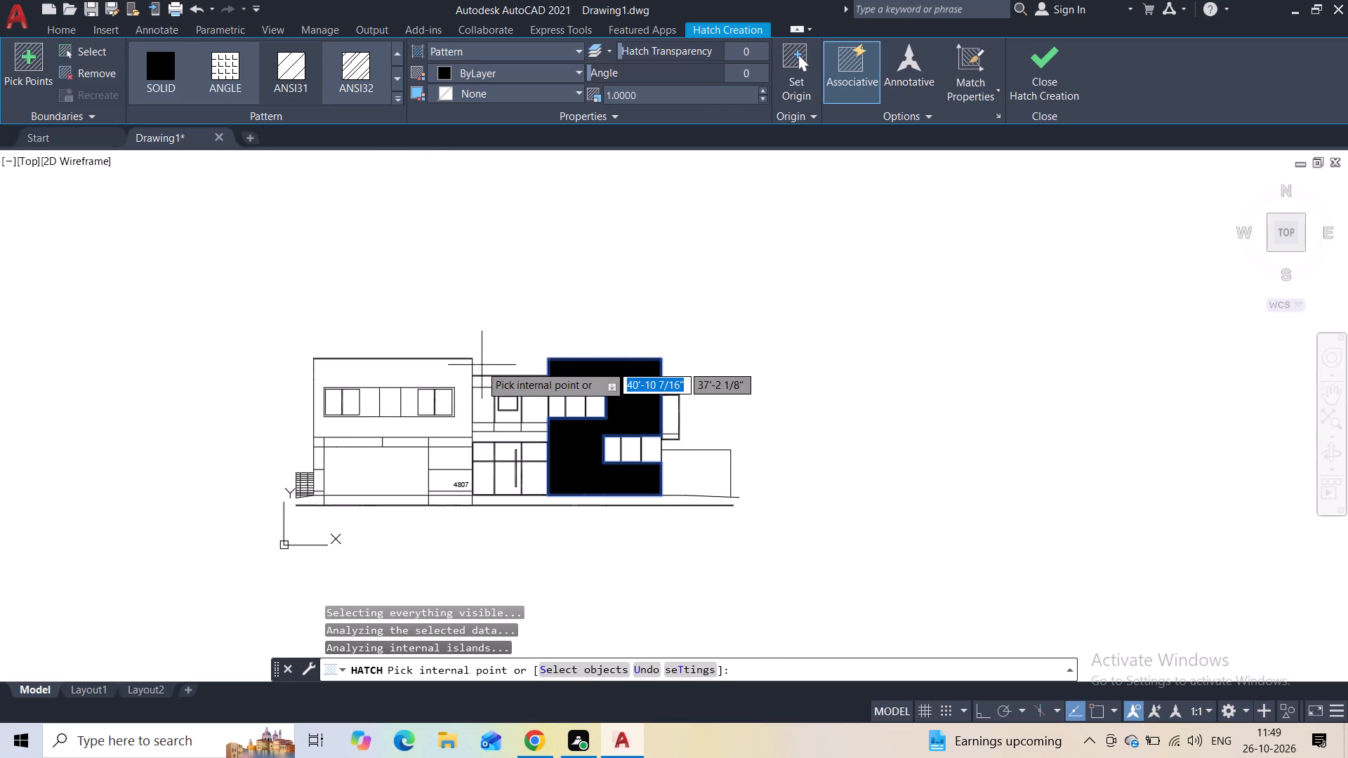
left_click(454, 371)
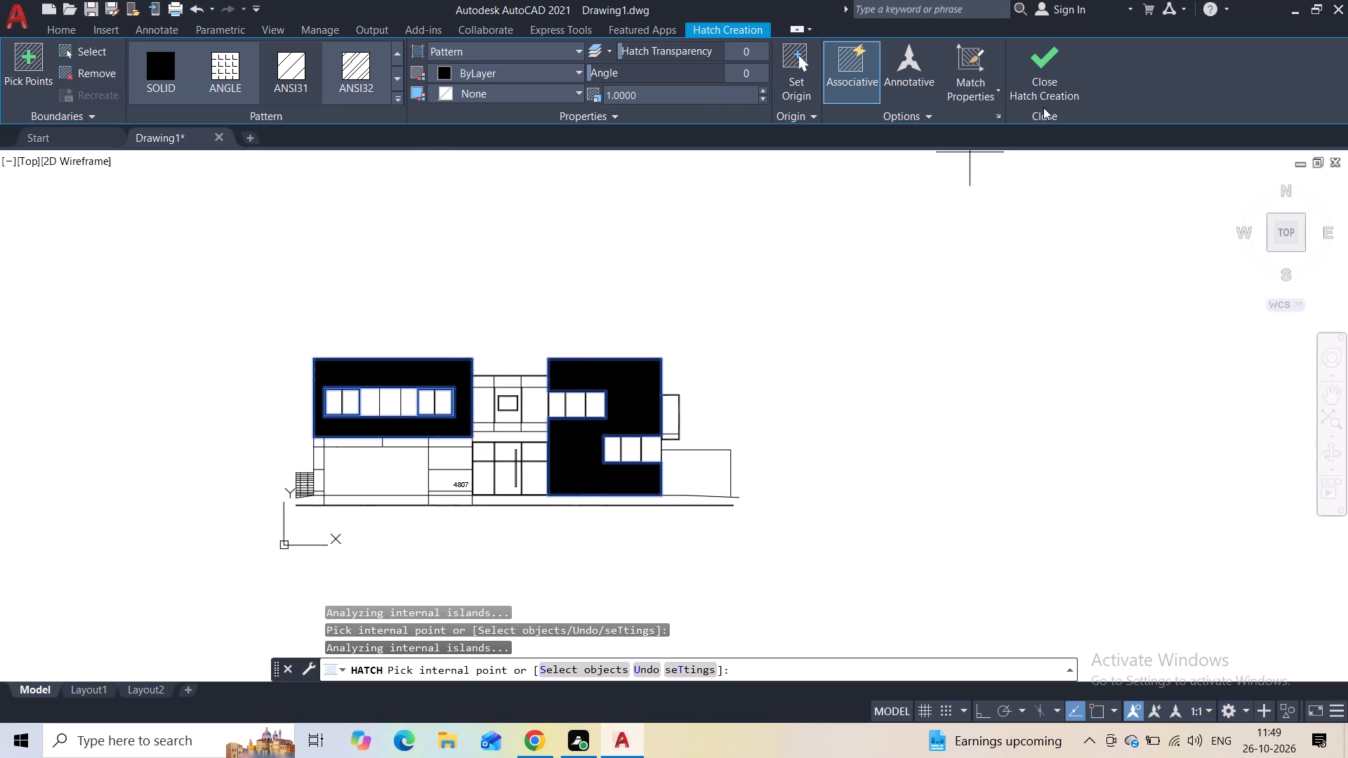
left_click(761, 89)
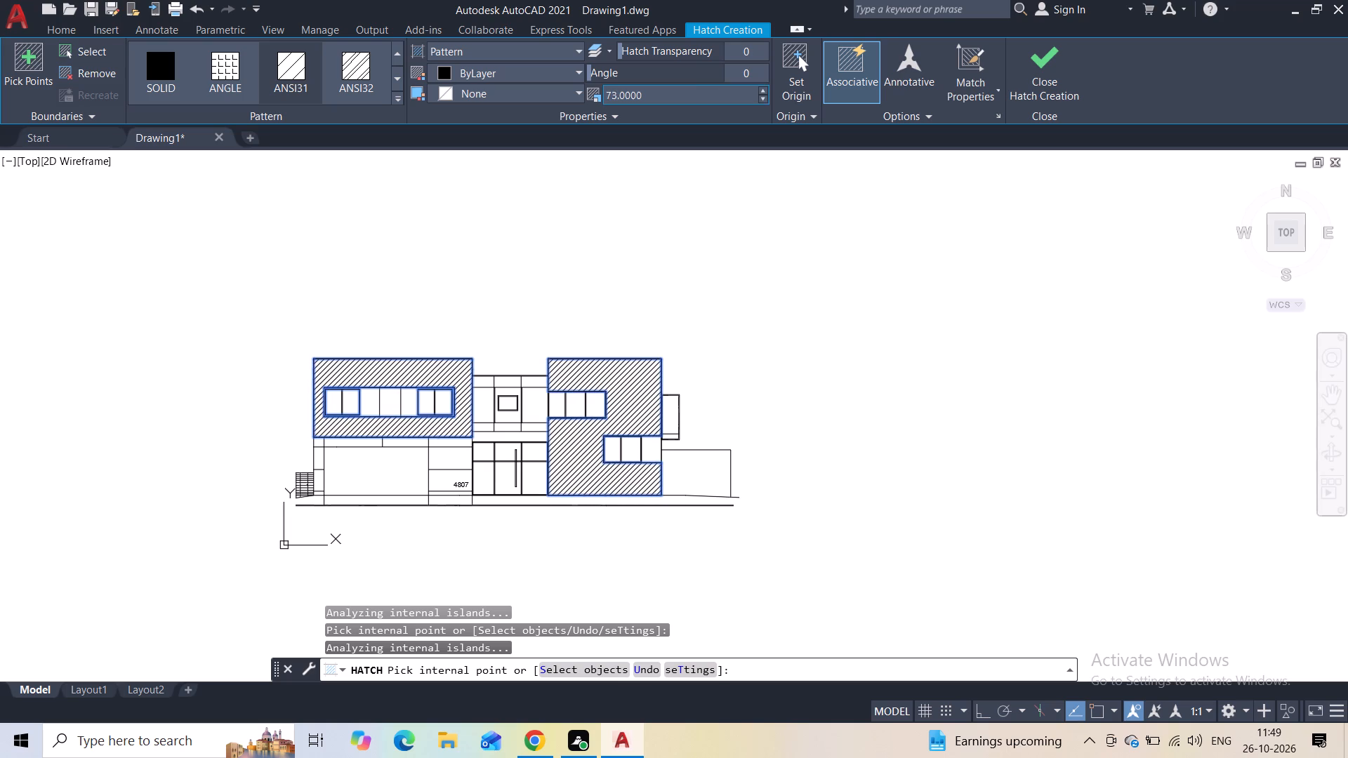
Set the wall hatch's angle to 135 so its lines run horizontally across both outer blocks.
left_click_drag(593, 74, 626, 73)
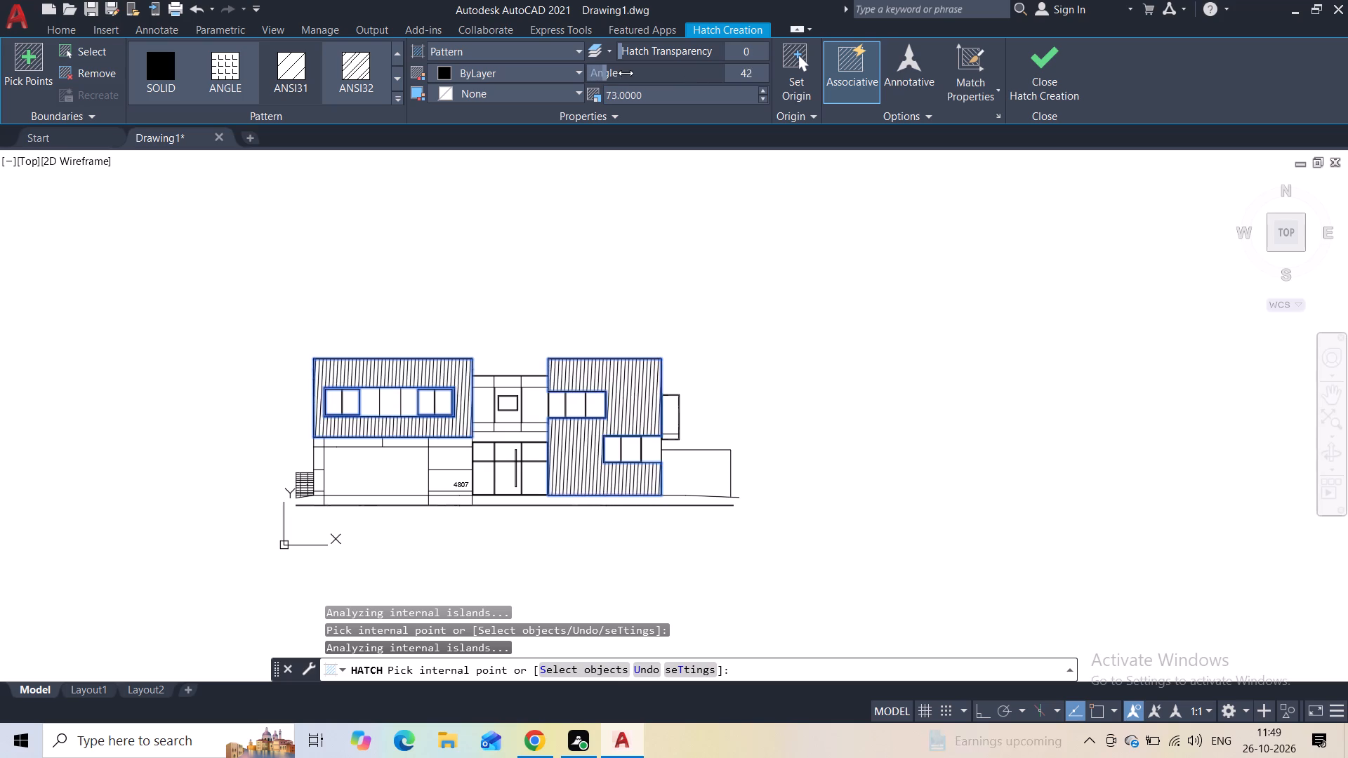
left_click_drag(626, 73, 630, 74)
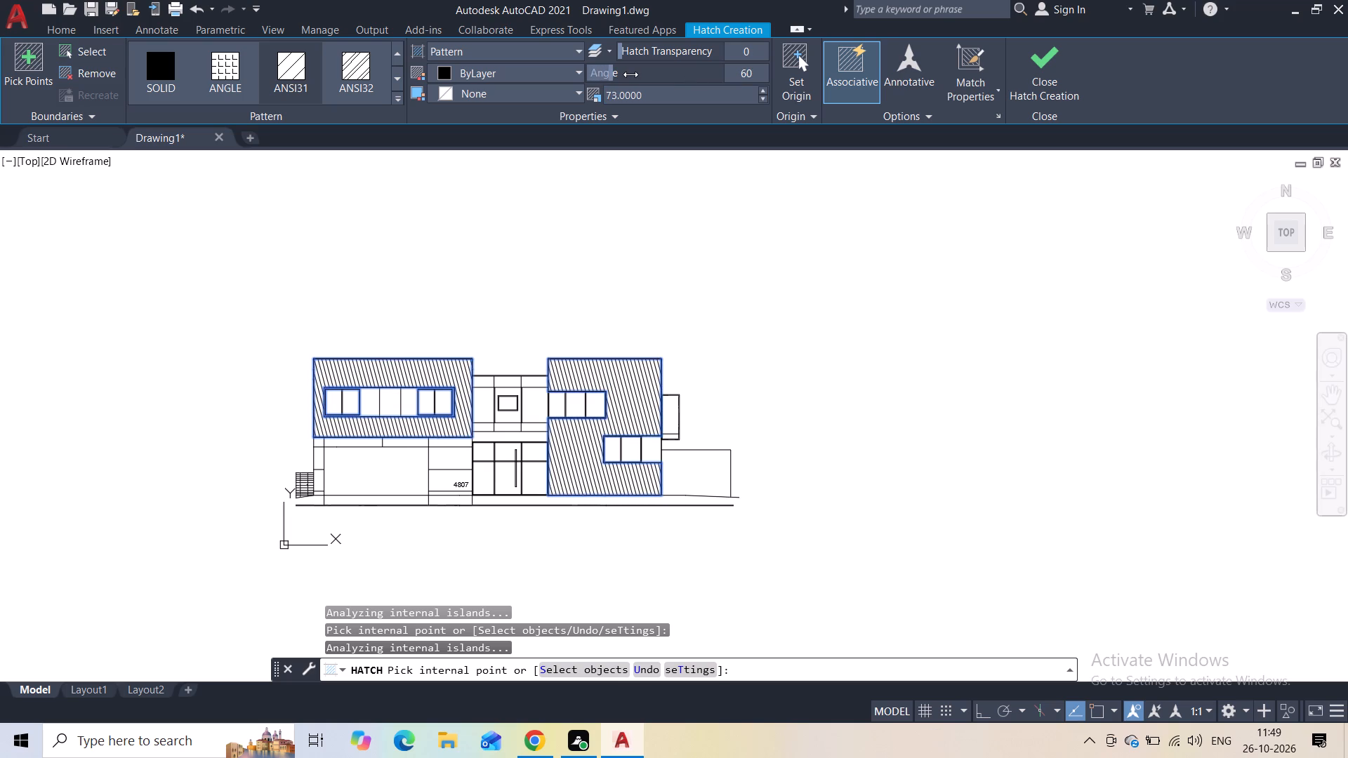
left_click_drag(630, 74, 635, 67)
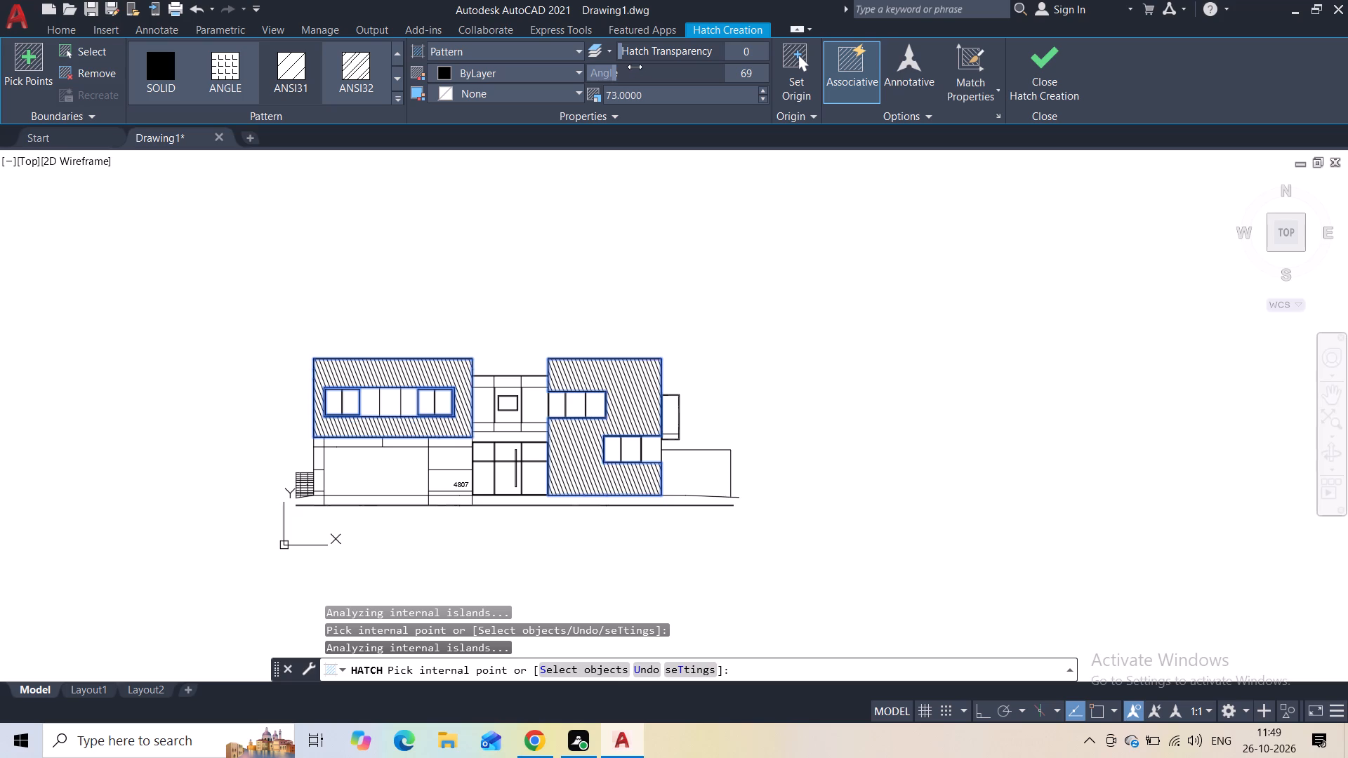
left_click_drag(635, 67, 667, 72)
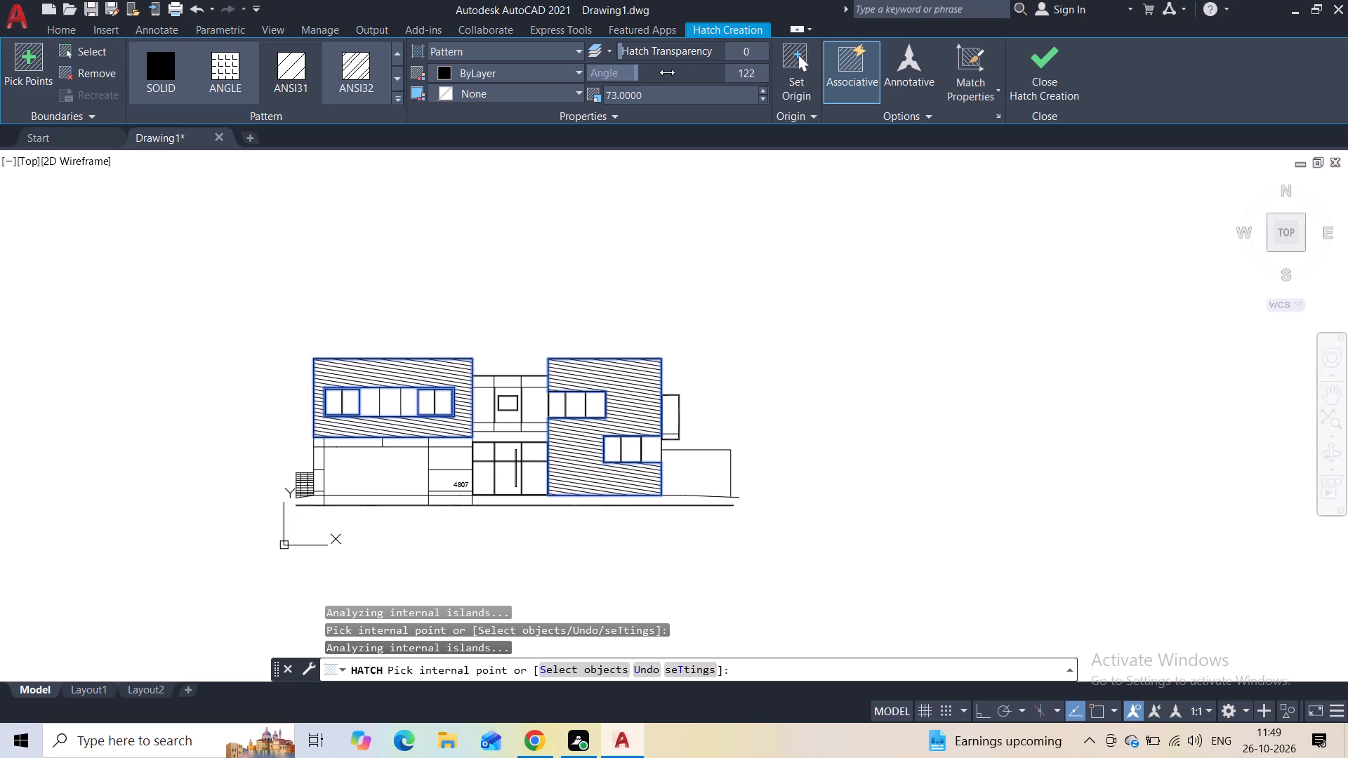
left_click_drag(667, 72, 668, 74)
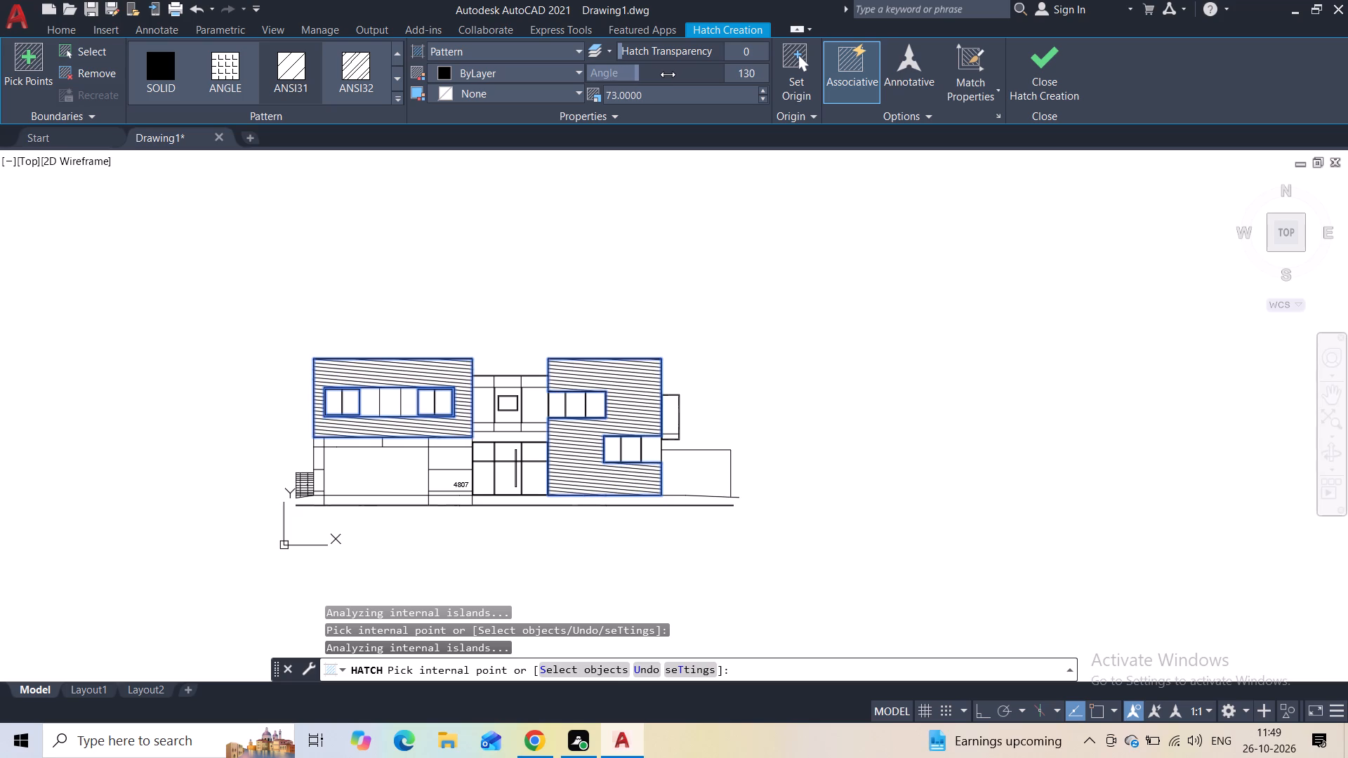
left_click_drag(668, 74, 668, 74)
left_click_drag(668, 74, 670, 74)
Set the wall hatch's scale to 80 and finish the hatch.
scroll(643, 324, "up", 1)
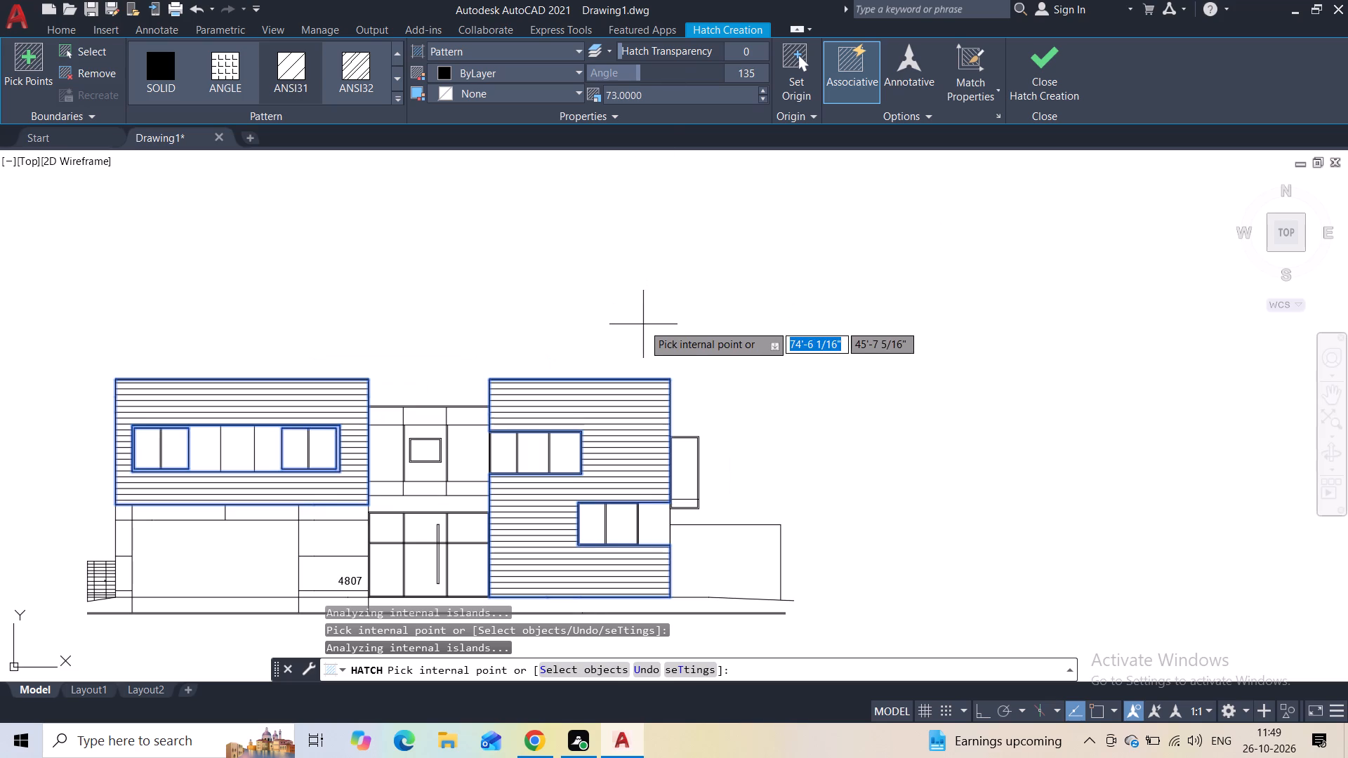
middle_click_drag(643, 324, 649, 272)
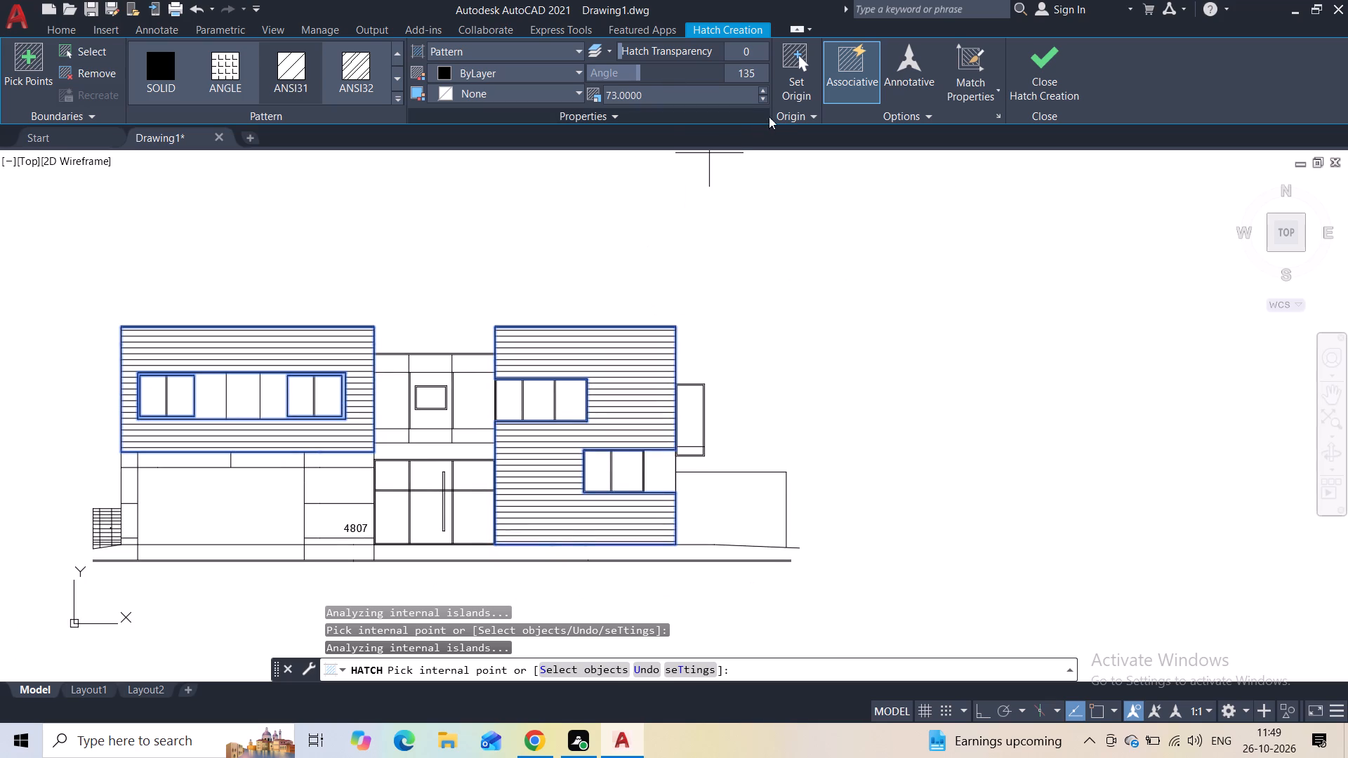
left_click(760, 94)
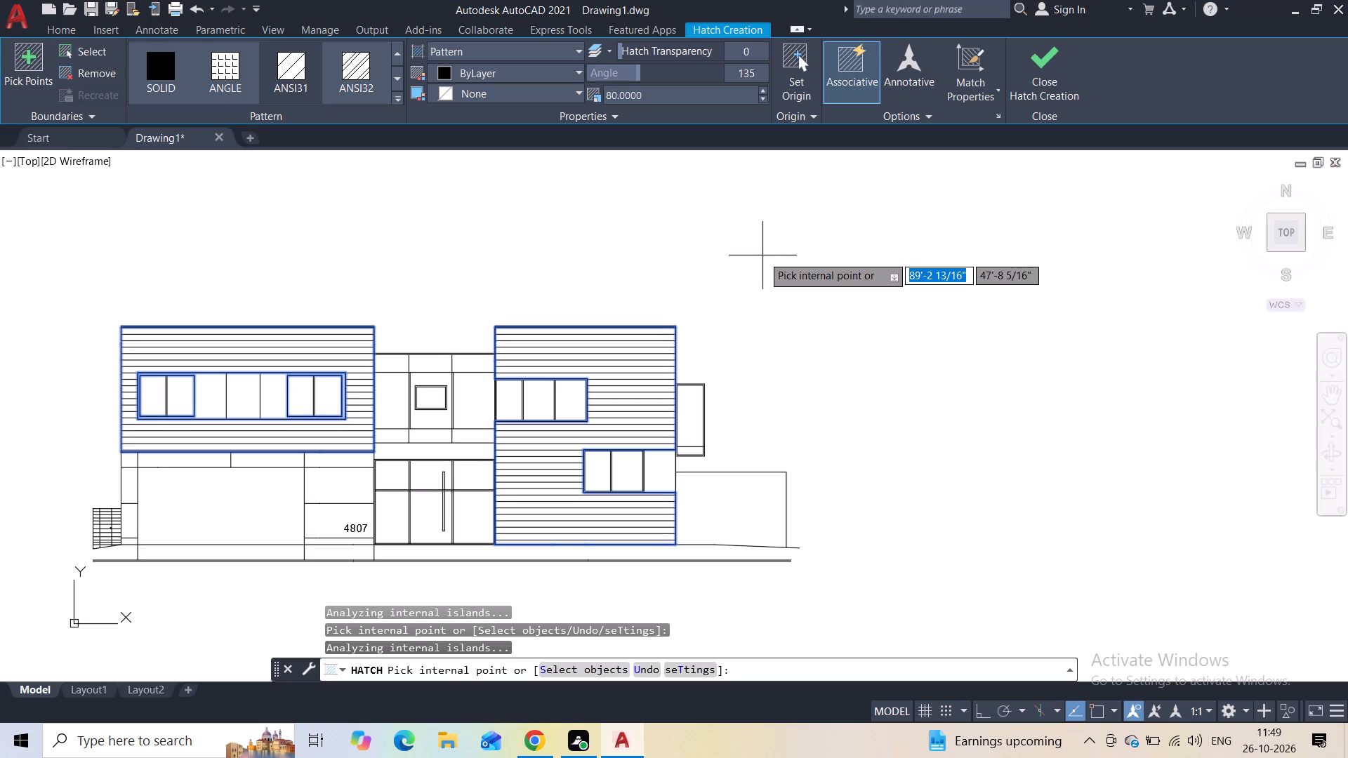
middle_click_drag(757, 392, 796, 268)
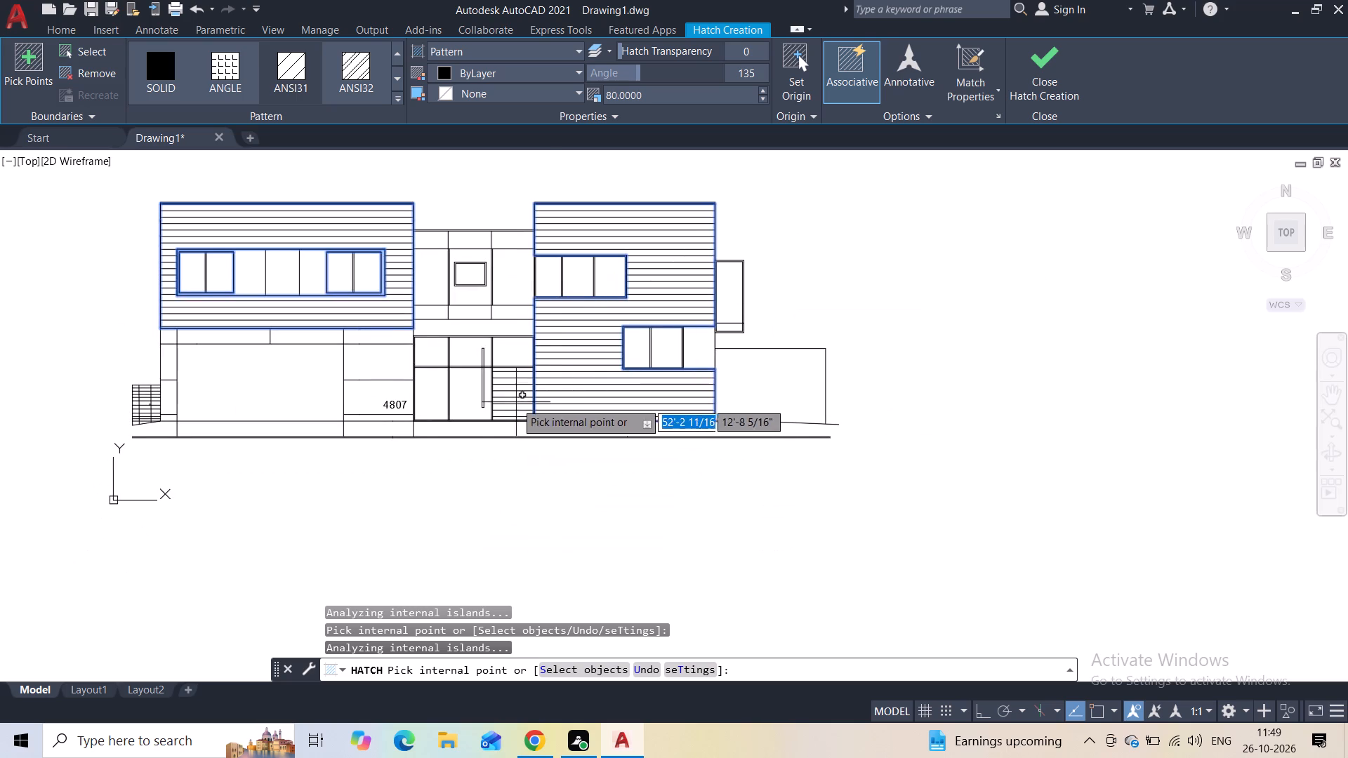
scroll(505, 415, "up", 1)
left_click(1028, 84)
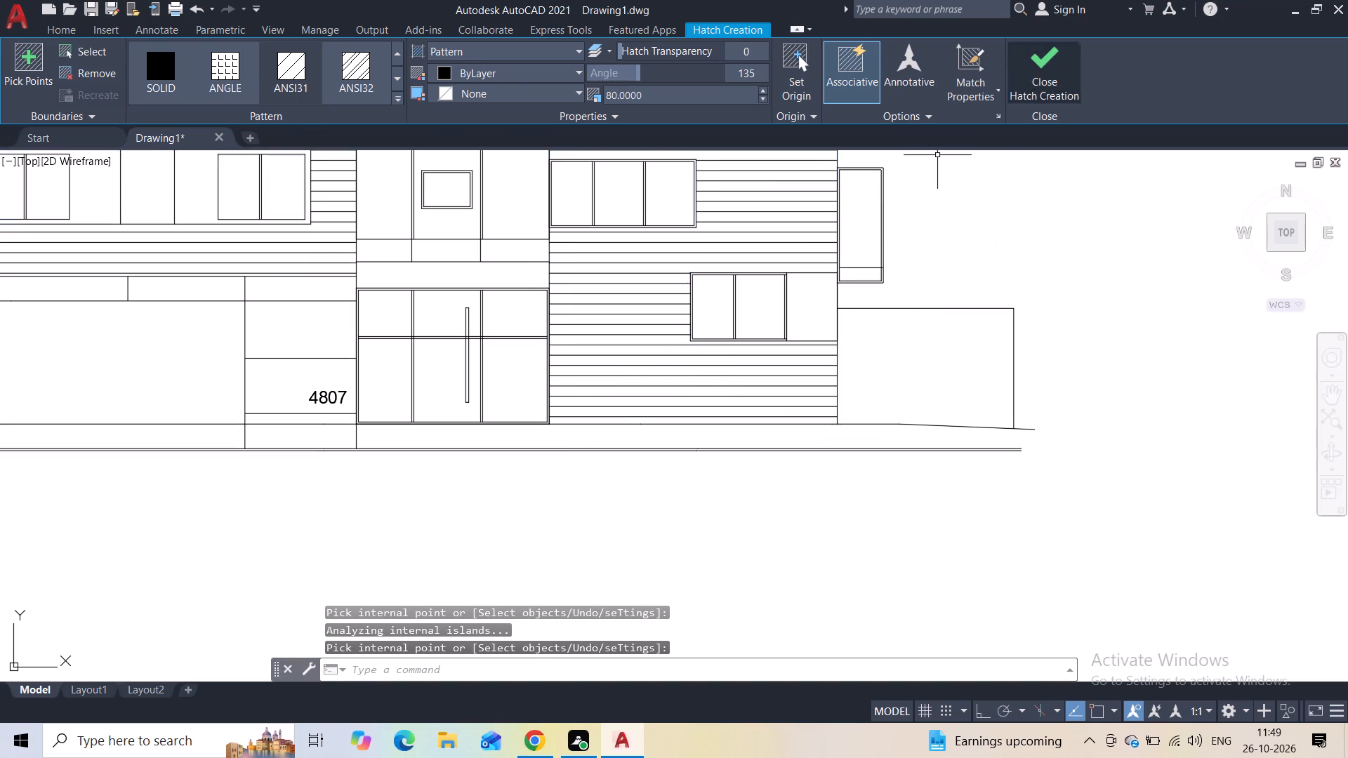
Move the entrance's outer frame and its two vertical mullions up about 1'-6" from the base line, leaving the door handle in place.
middle_click_drag(942, 350, 1012, 239)
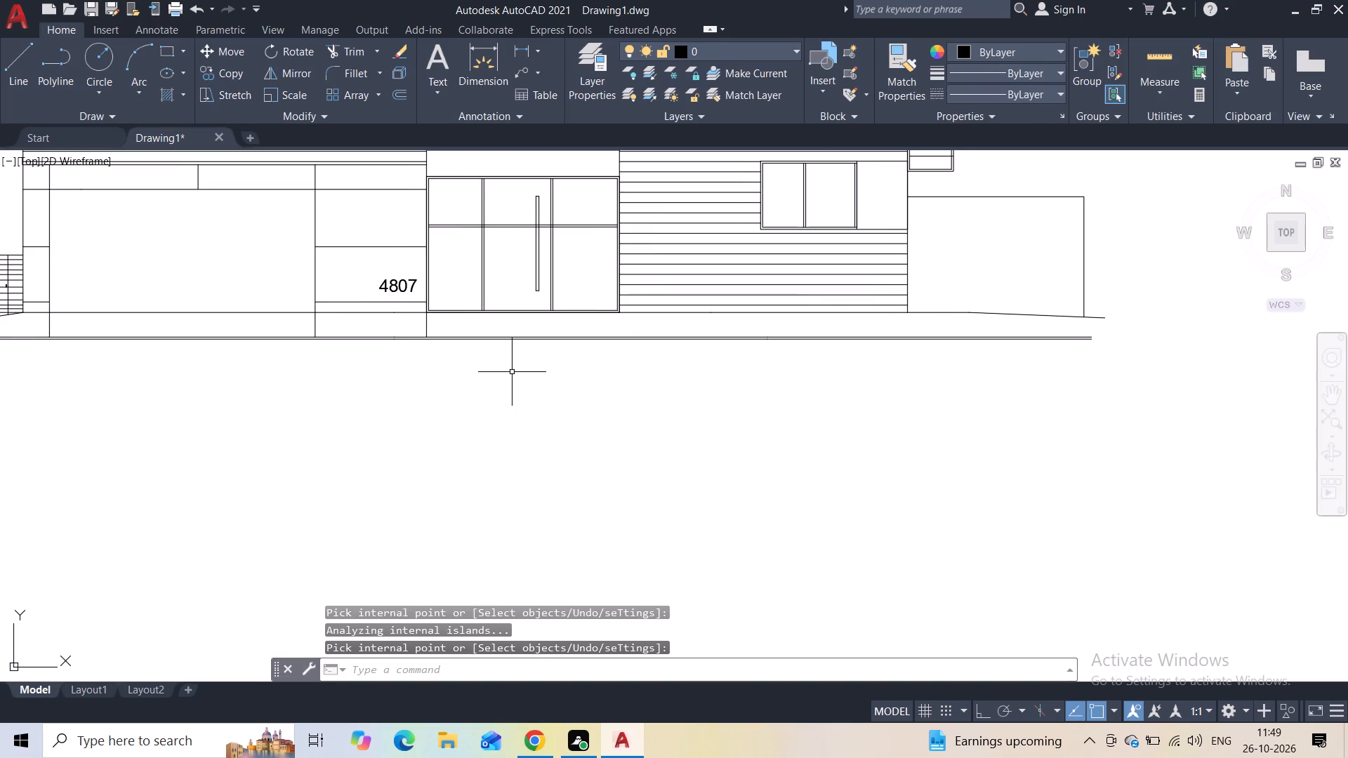
scroll(501, 294, "up", 2)
middle_click_drag(500, 298, 505, 310)
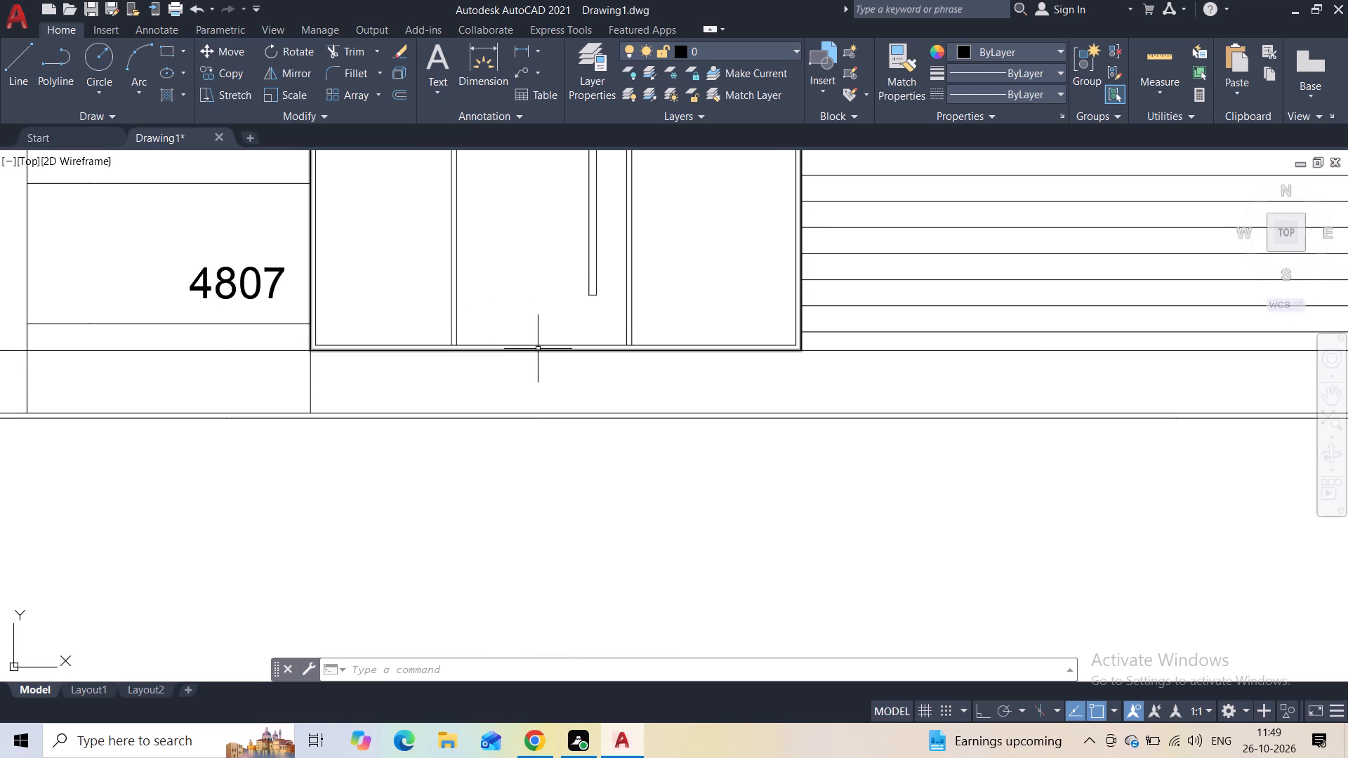
left_click(538, 349)
left_click(538, 345)
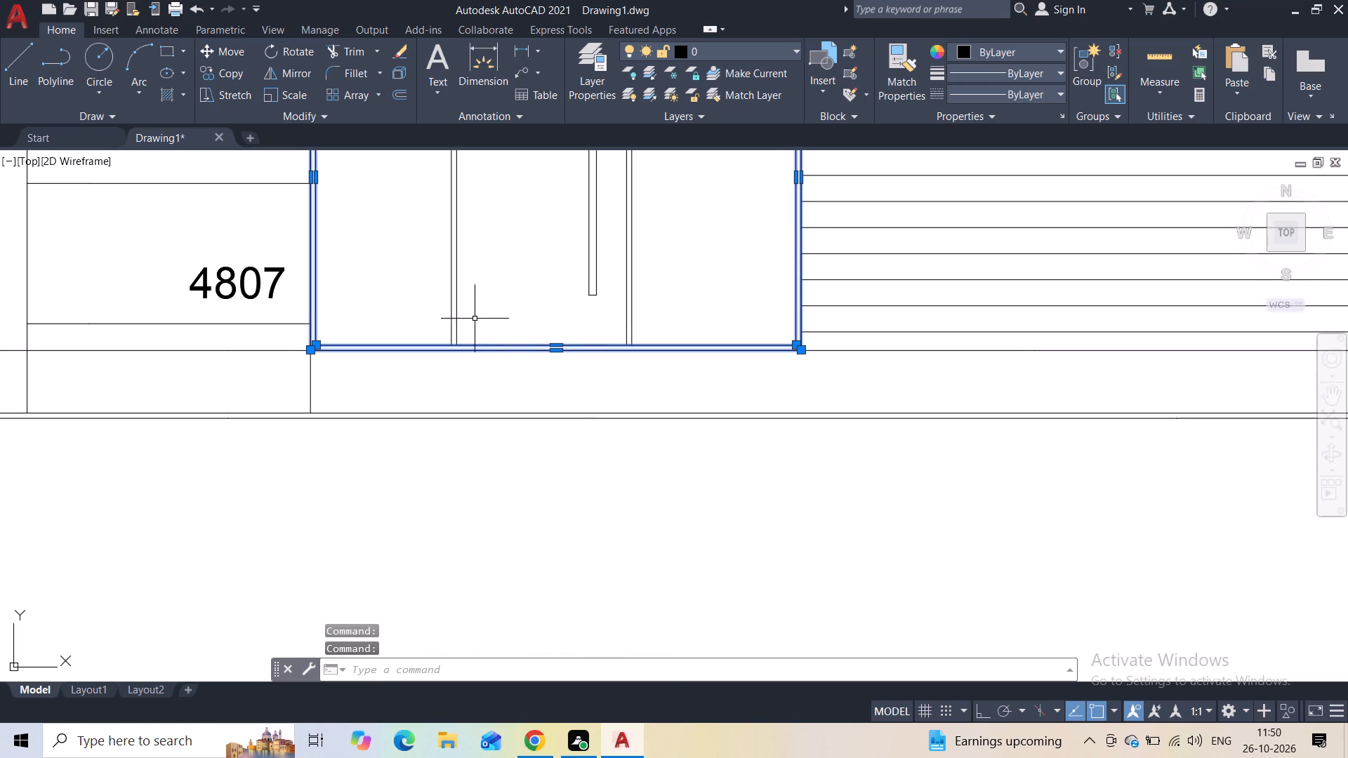
left_click(474, 319)
left_click(428, 324)
left_click(661, 321)
left_click(591, 328)
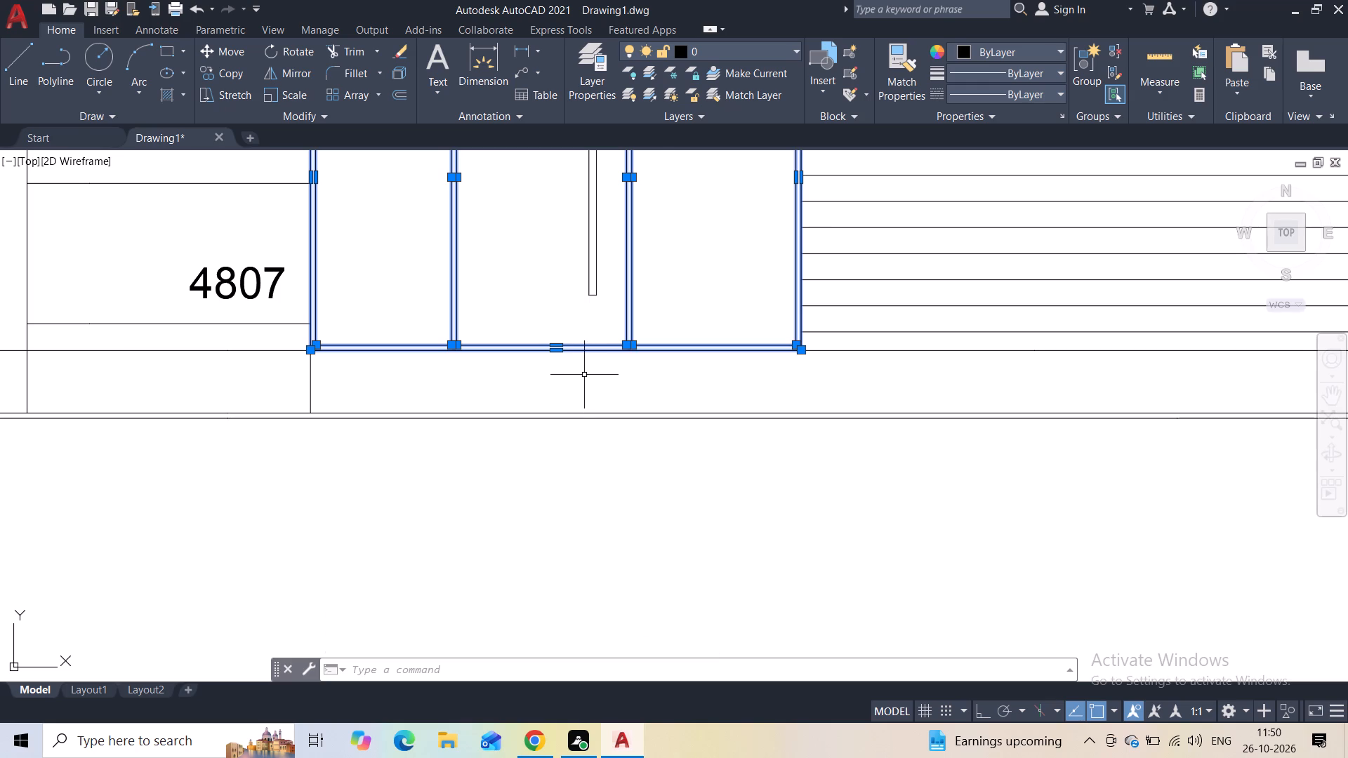
scroll(562, 350, "up", 3)
left_click(526, 352)
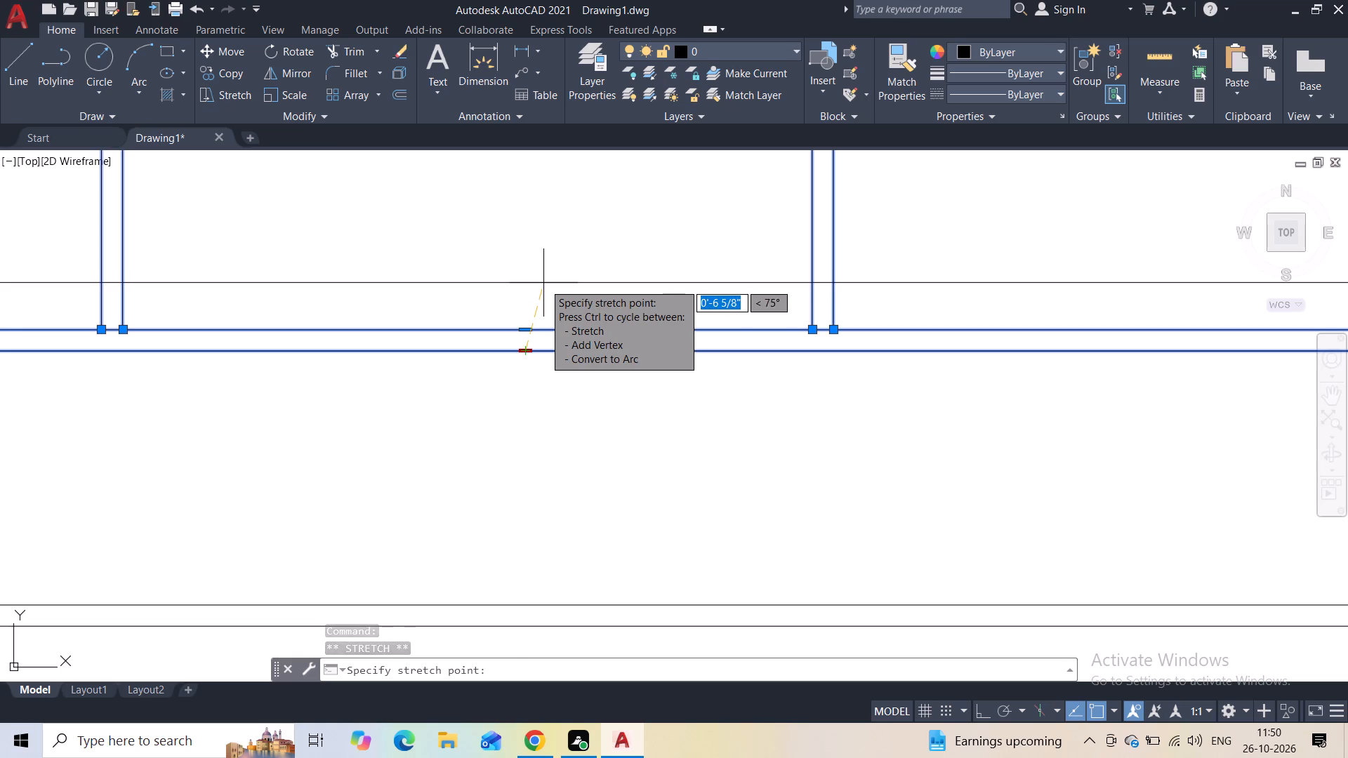
key("Escape")
scroll(543, 293, "down", 2)
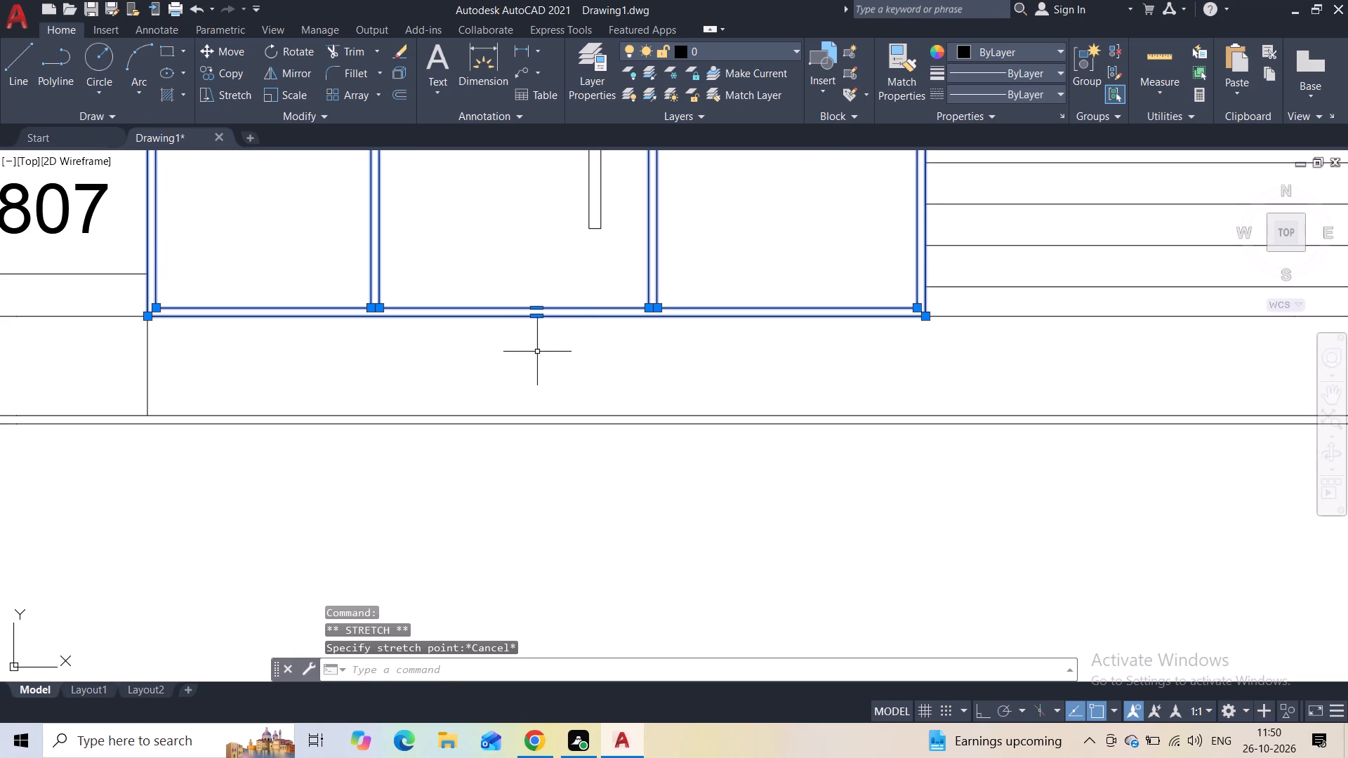
middle_click_drag(528, 253, 513, 384)
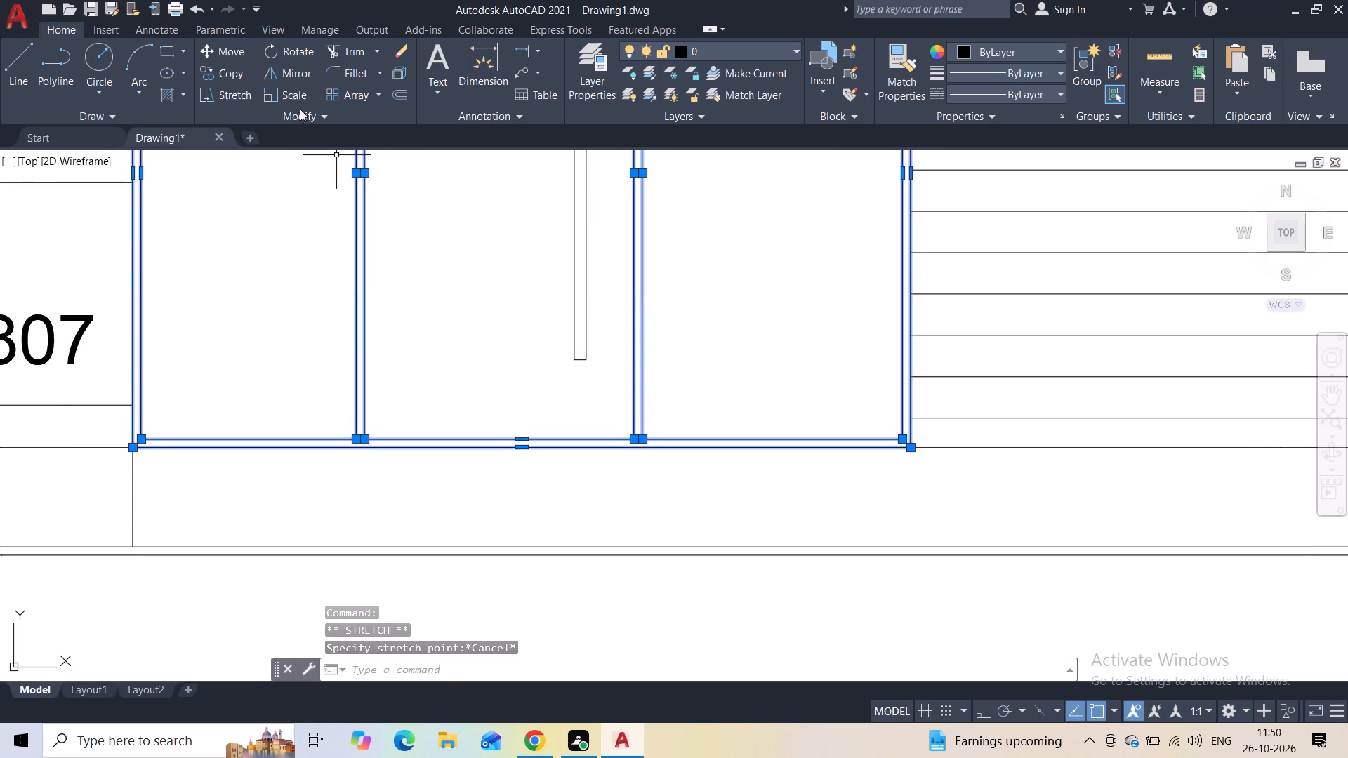
left_click(242, 56)
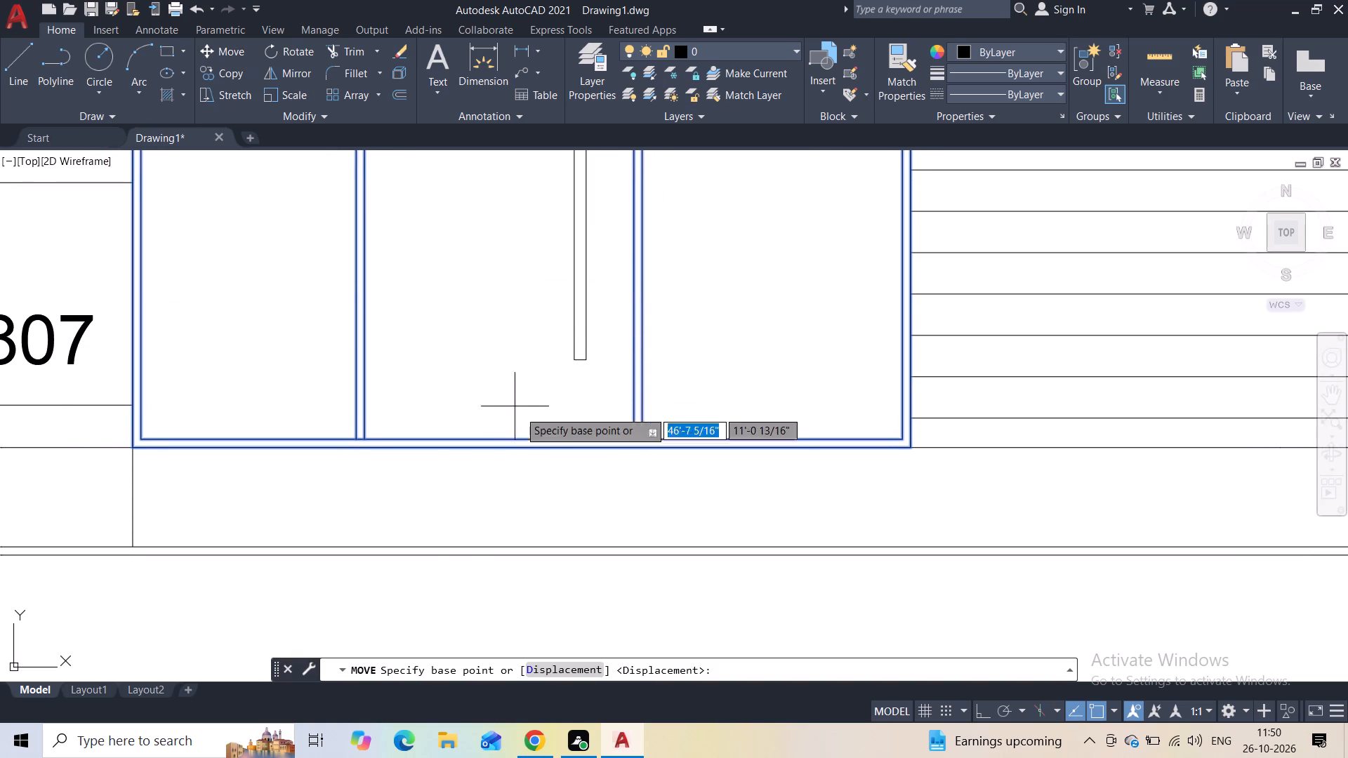
left_click(512, 449)
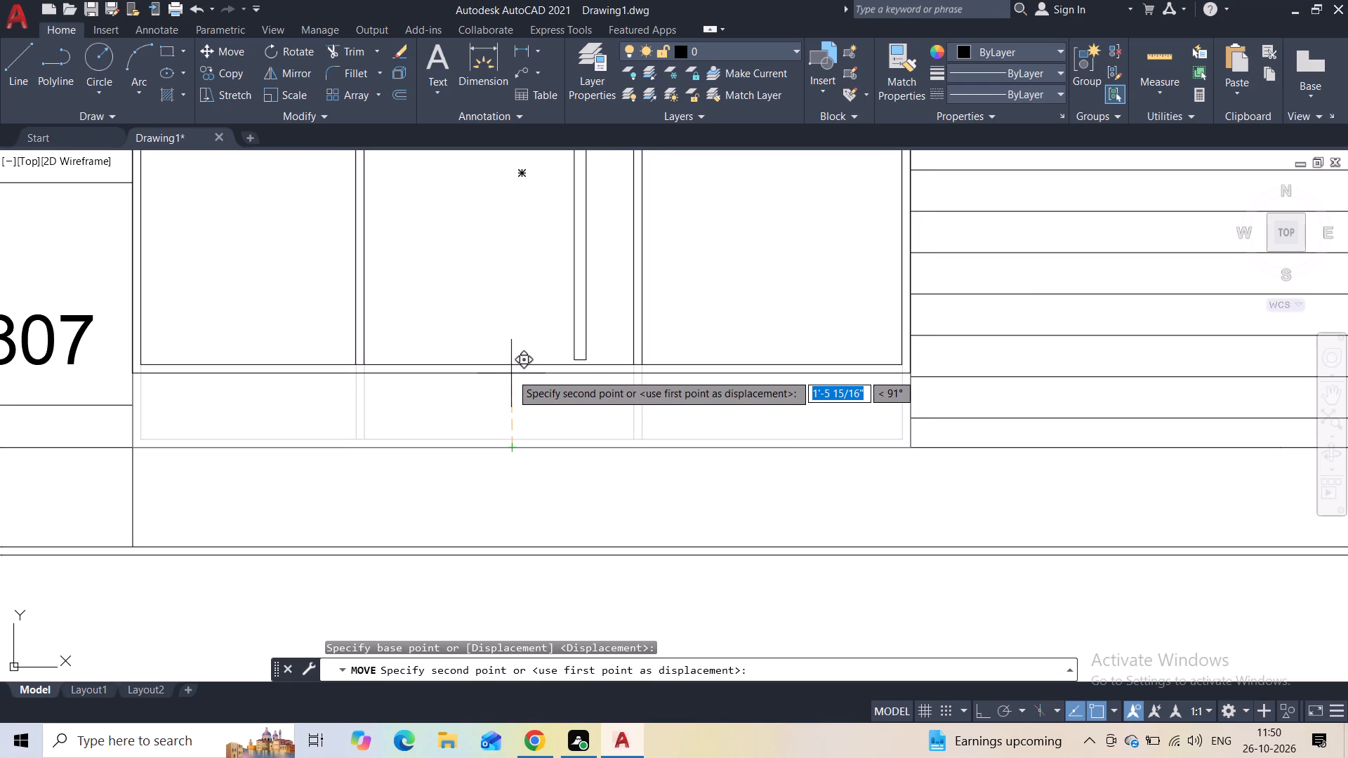
left_click(511, 373)
Move the entrance door's vertical handle straight up about 9".
middle_click_drag(508, 337, 496, 467)
scroll(492, 425, "down", 2)
middle_click_drag(492, 409, 489, 451)
scroll(500, 382, "up", 2)
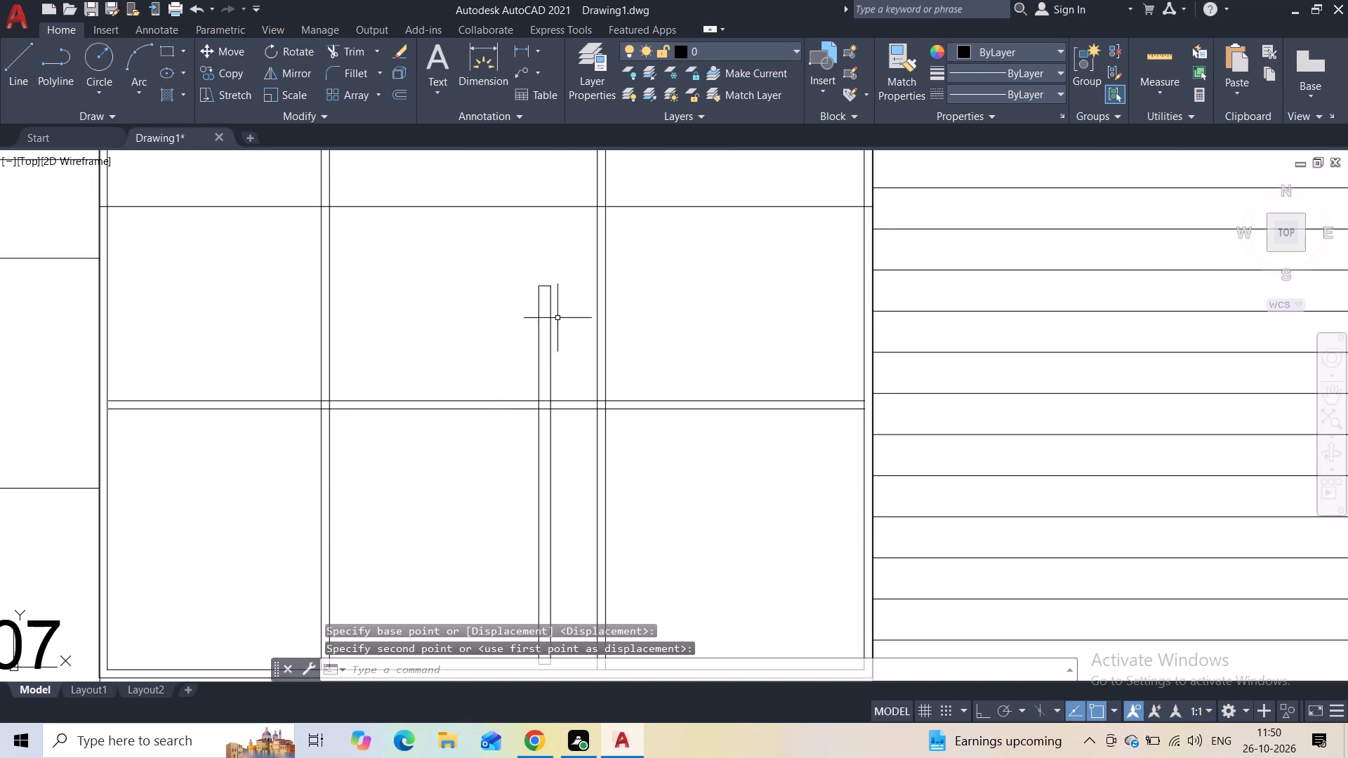
left_click(559, 311)
left_click(527, 330)
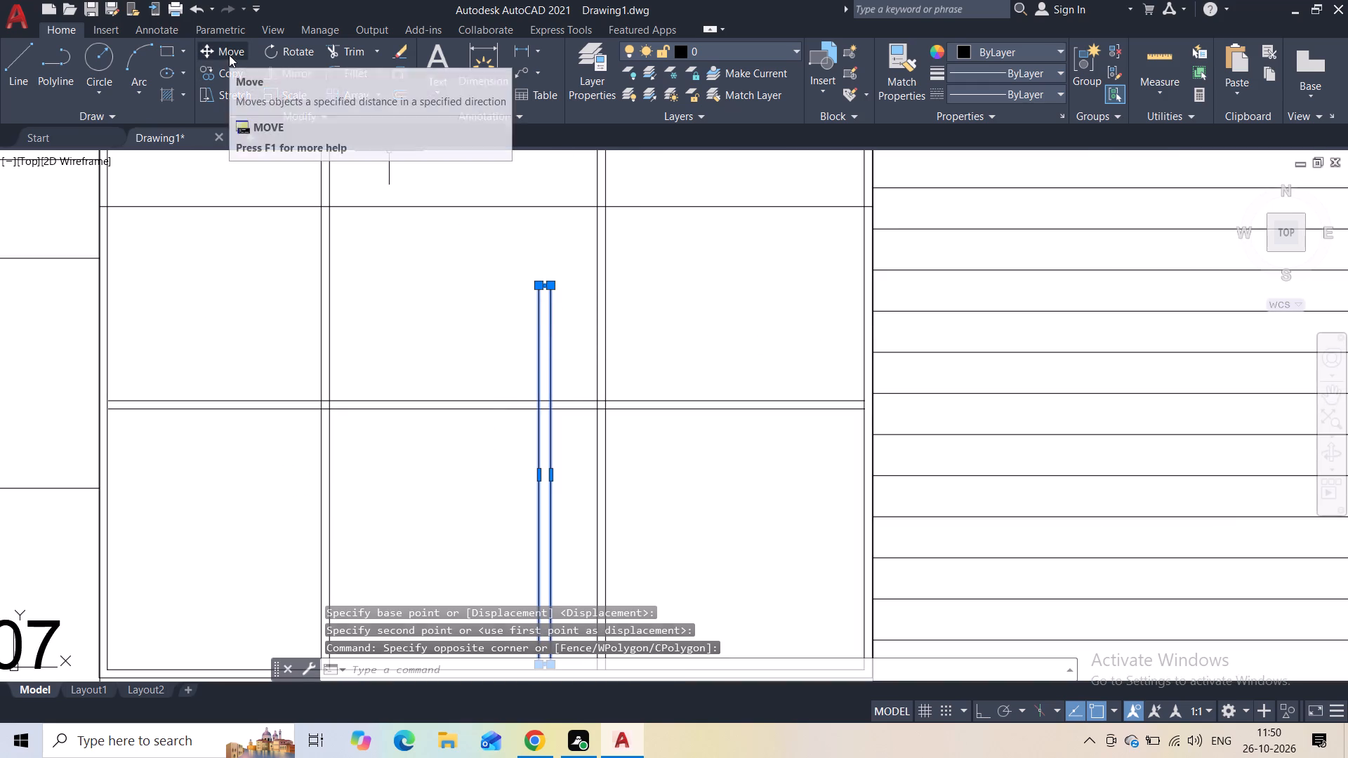
left_click(229, 55)
scroll(546, 300, "up", 1)
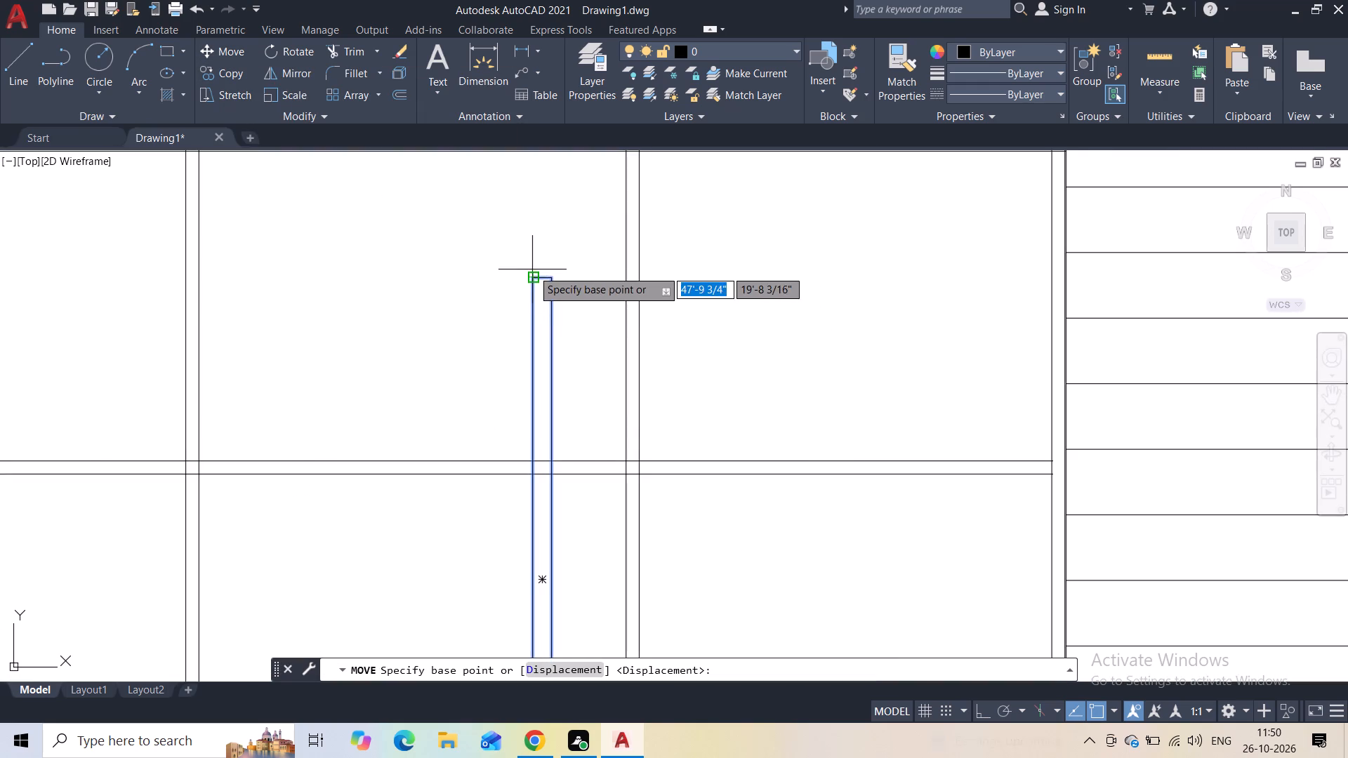
left_click(539, 274)
scroll(537, 241, "down", 2)
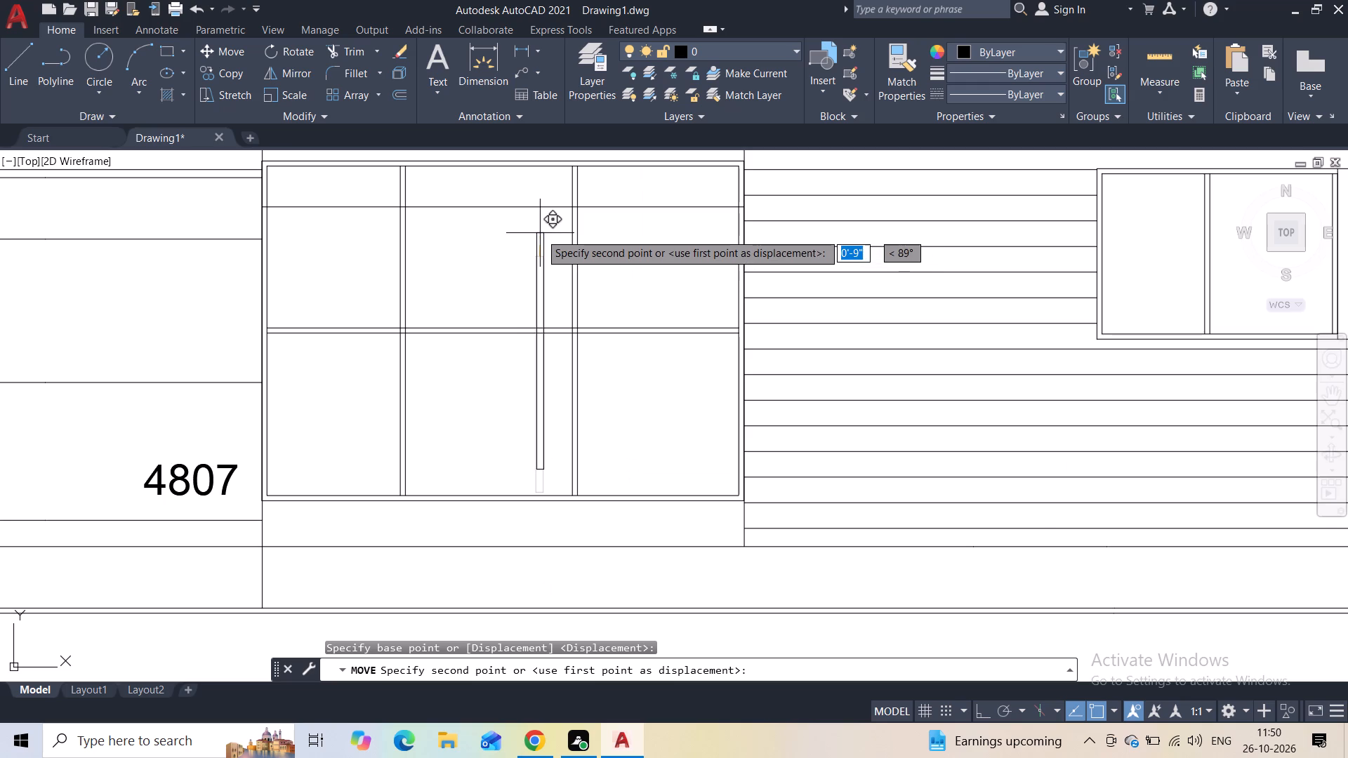
left_click(540, 233)
Draw a horizontal line just below the entrance frame, across the full width of the gap, with Ortho on.
scroll(607, 268, "down", 1)
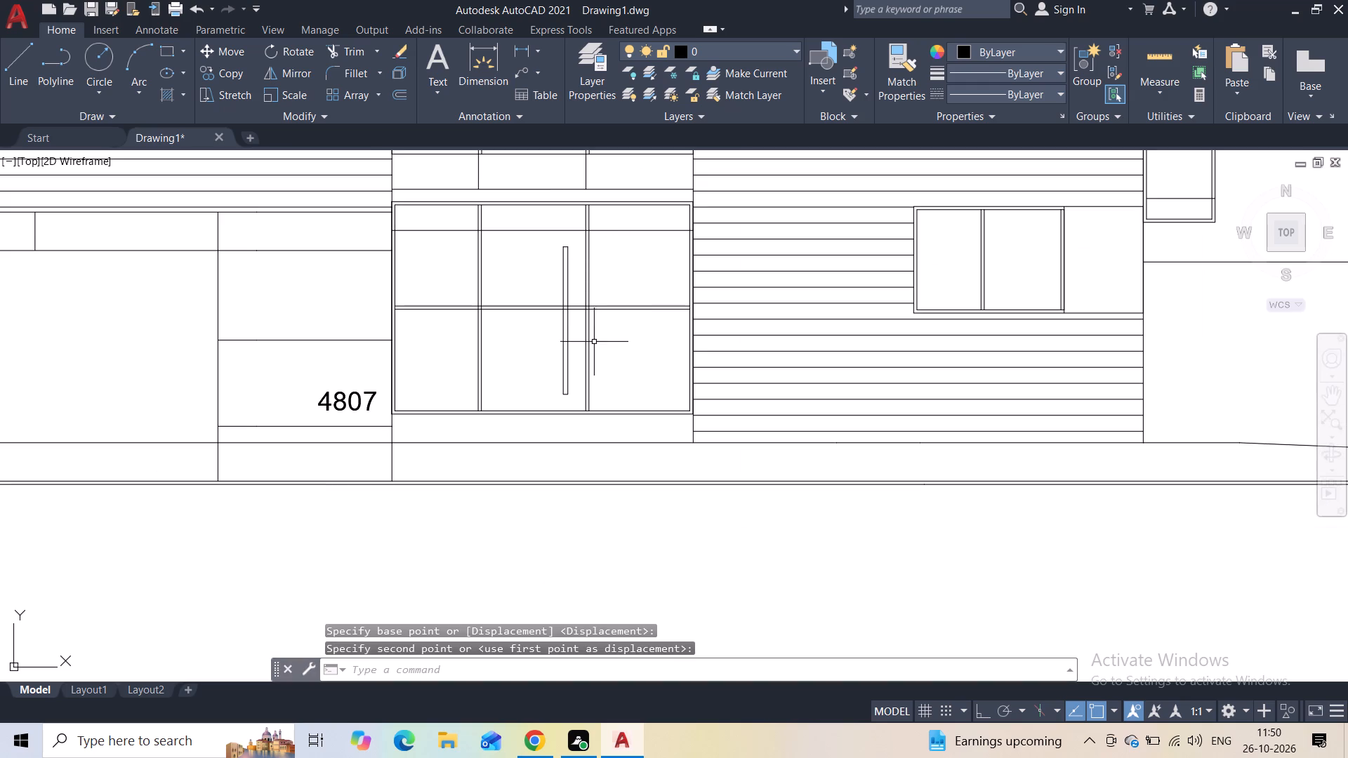
scroll(548, 423, "up", 2)
middle_click_drag(547, 424, 546, 424)
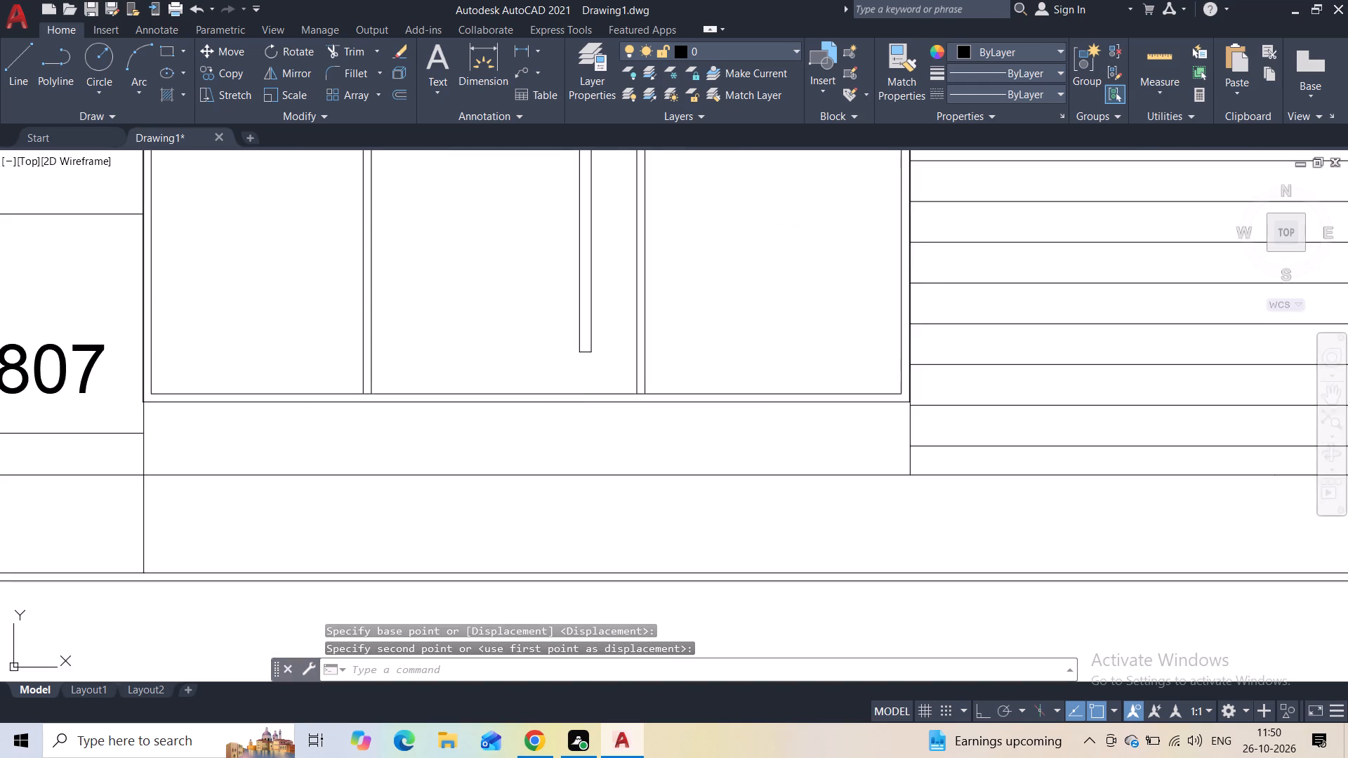
middle_click_drag(546, 424, 533, 384)
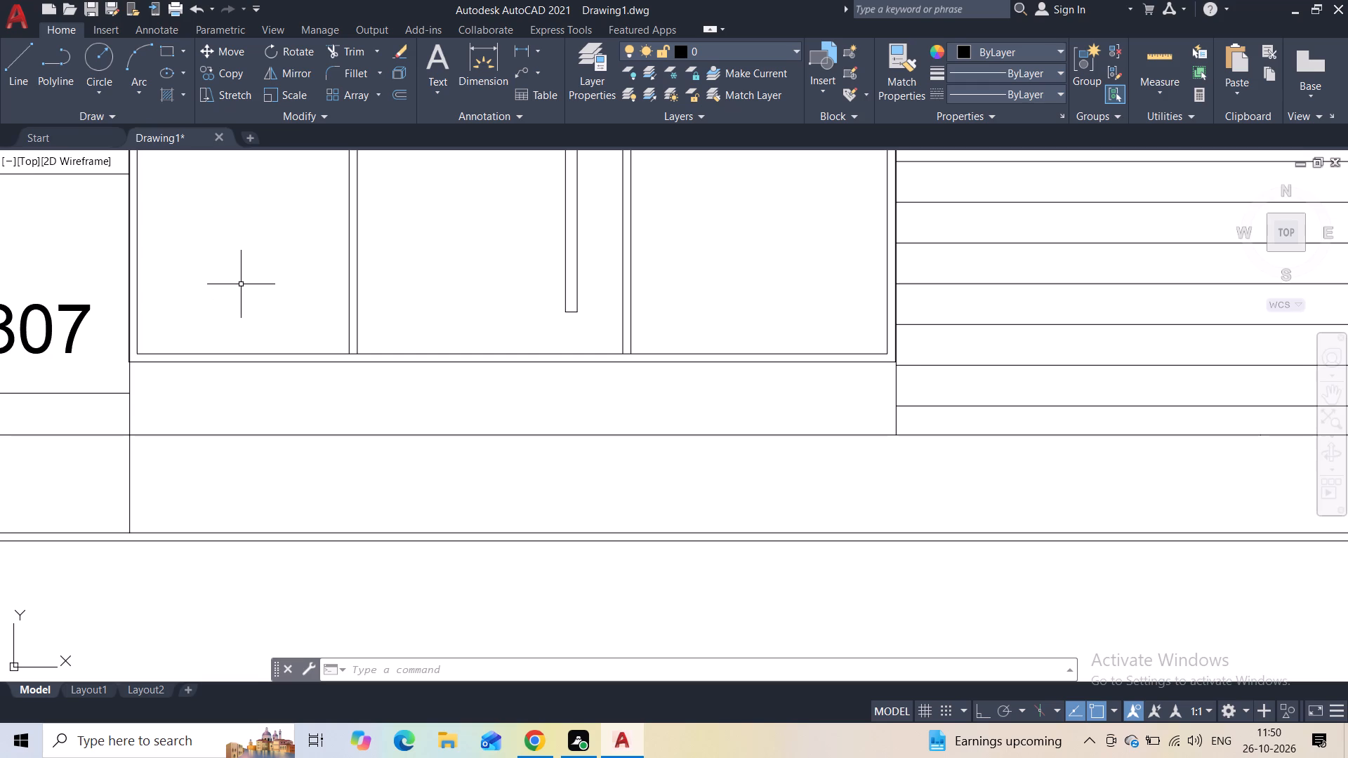
left_click(6, 91)
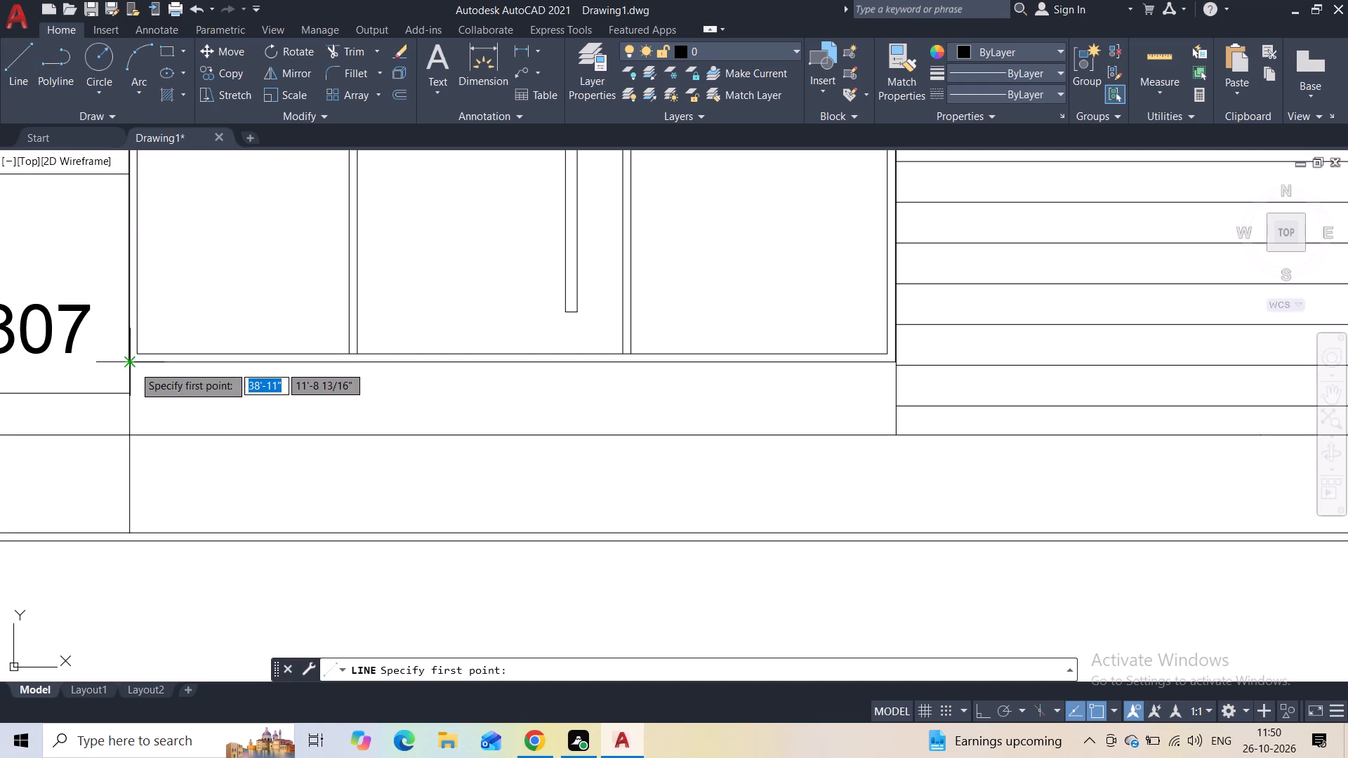
scroll(137, 383, "up", 2)
left_click(118, 365)
scroll(324, 362, "down", 2)
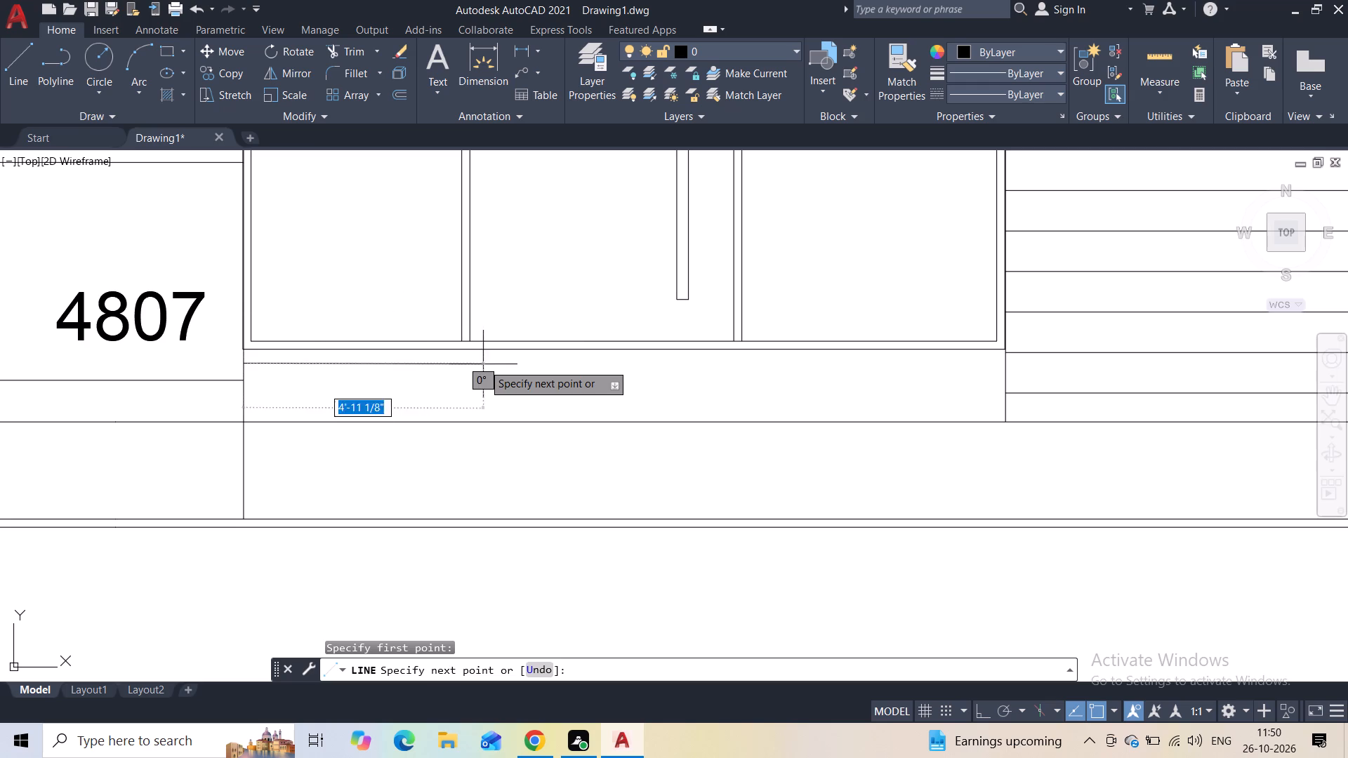
scroll(827, 364, "up", 1)
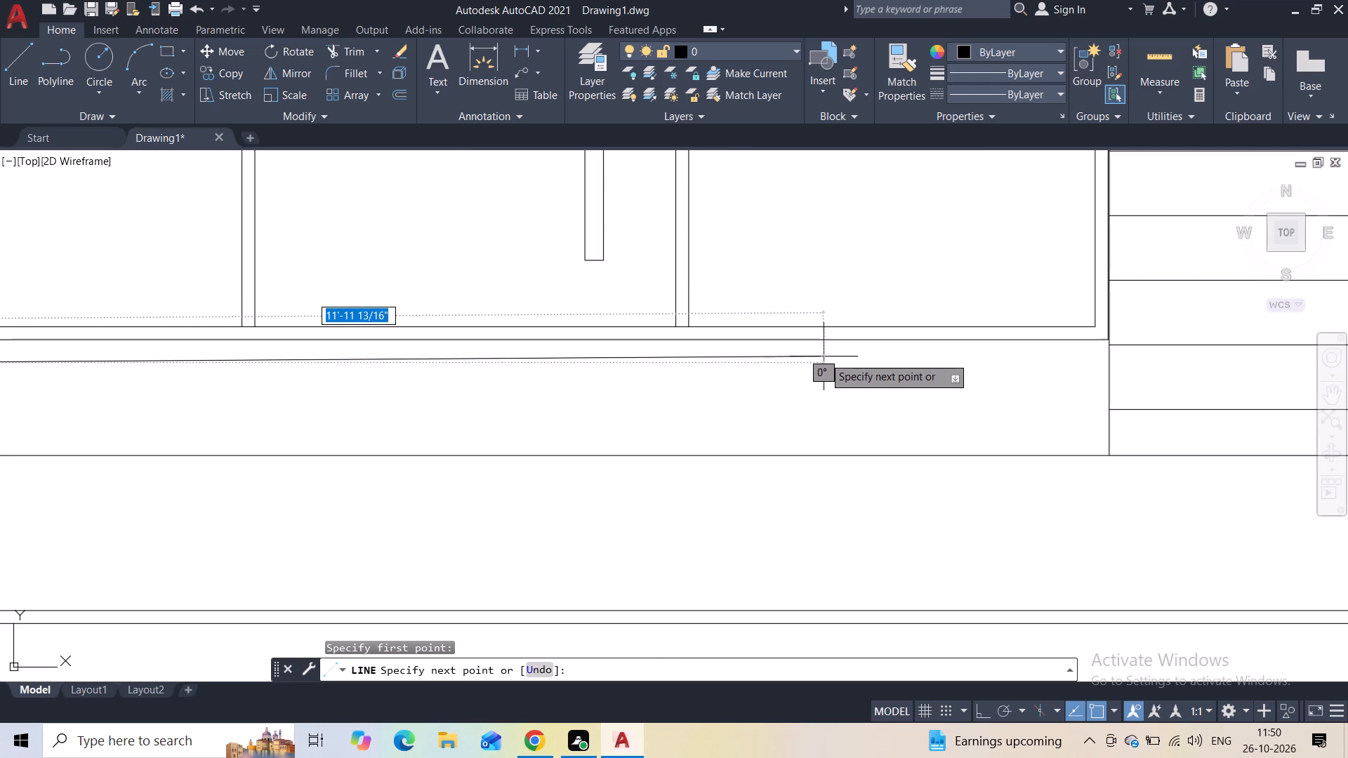
key("F8")
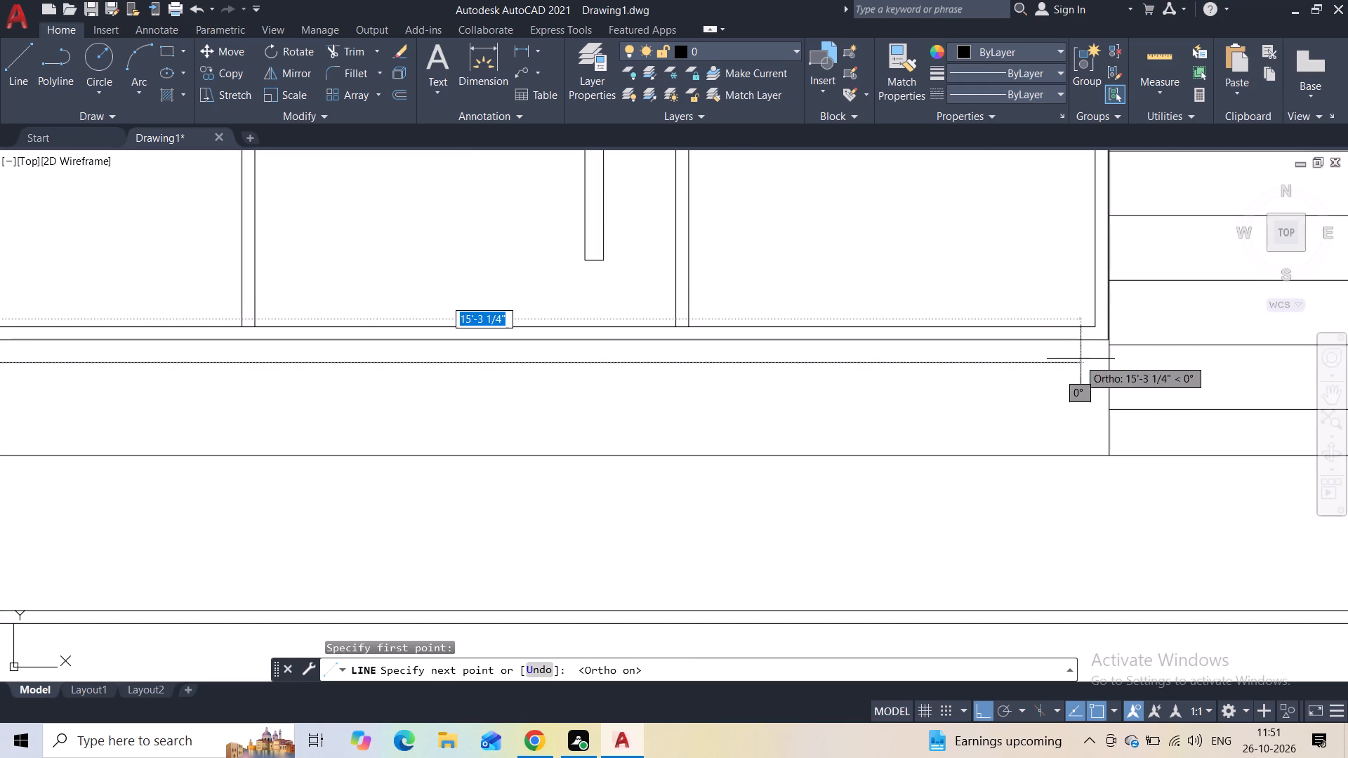
left_click(1106, 362)
key("Escape")
Copy the horizontal line below the entrance frame five times downward, roughly 2" to 3" apart, and once about 1 5/8" above it.
left_click(1063, 359)
left_click(1046, 377)
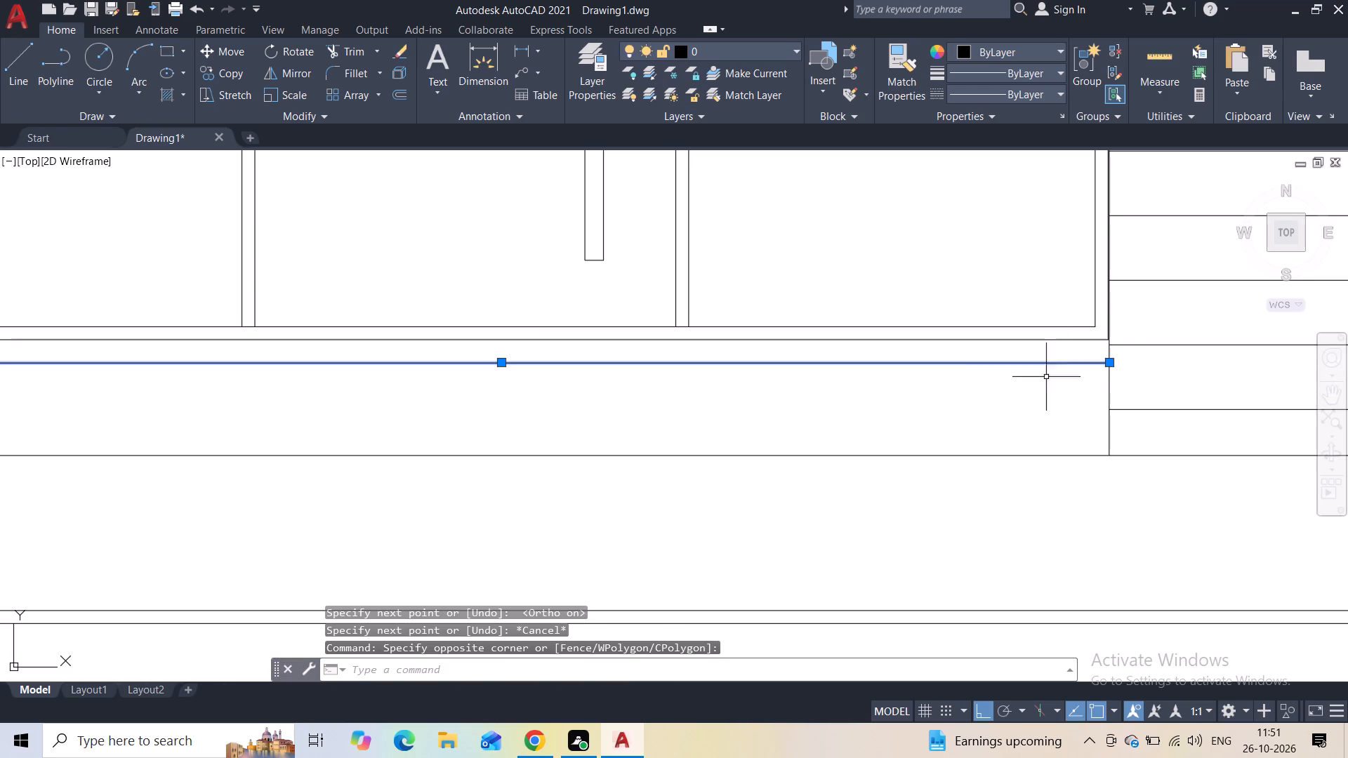
left_click(201, 65)
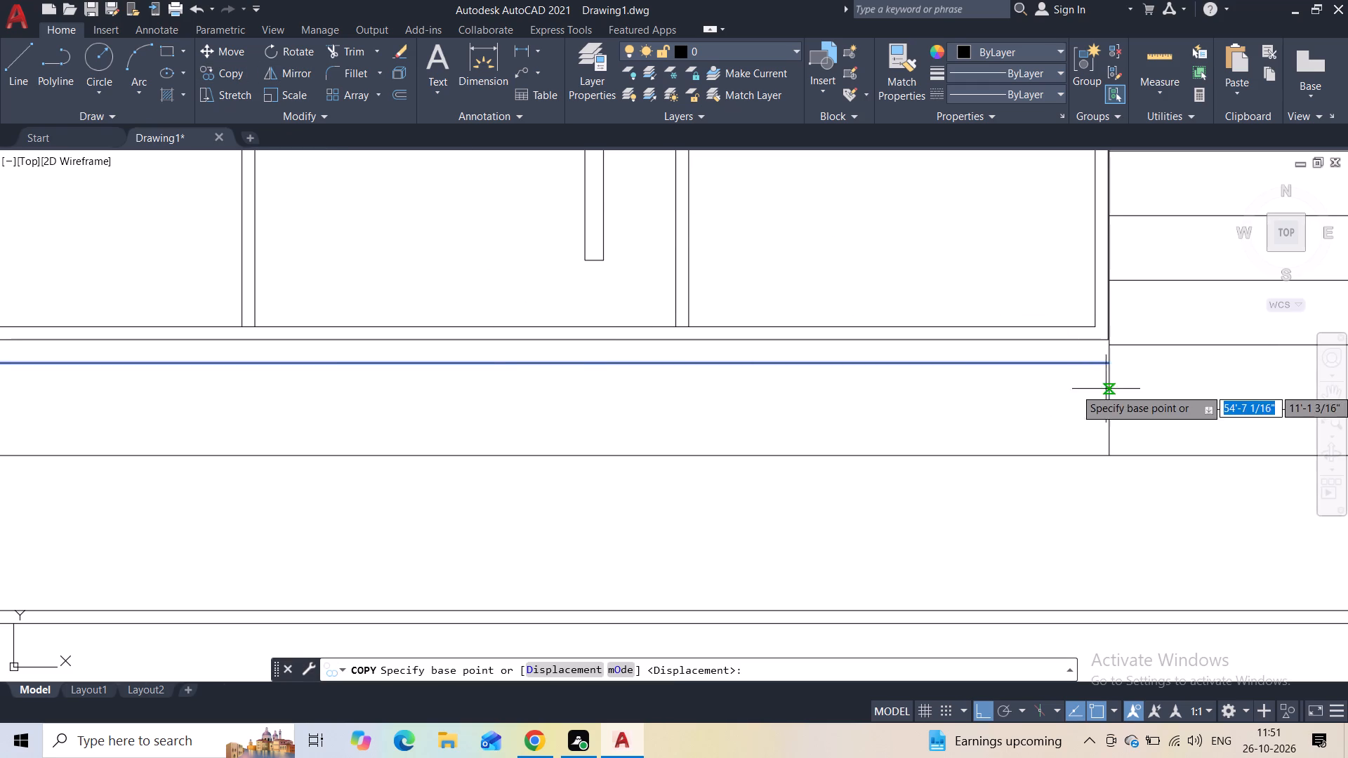
left_click(1114, 366)
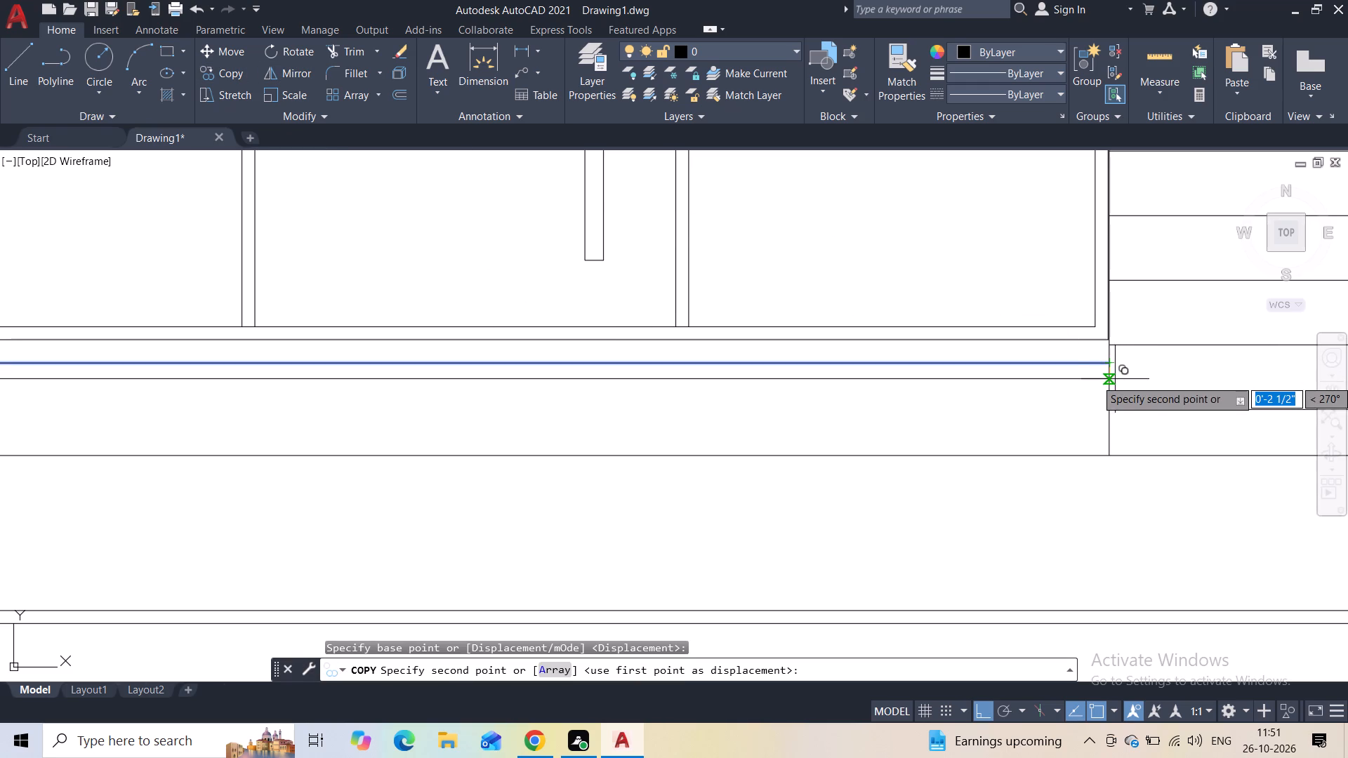
left_click(1115, 381)
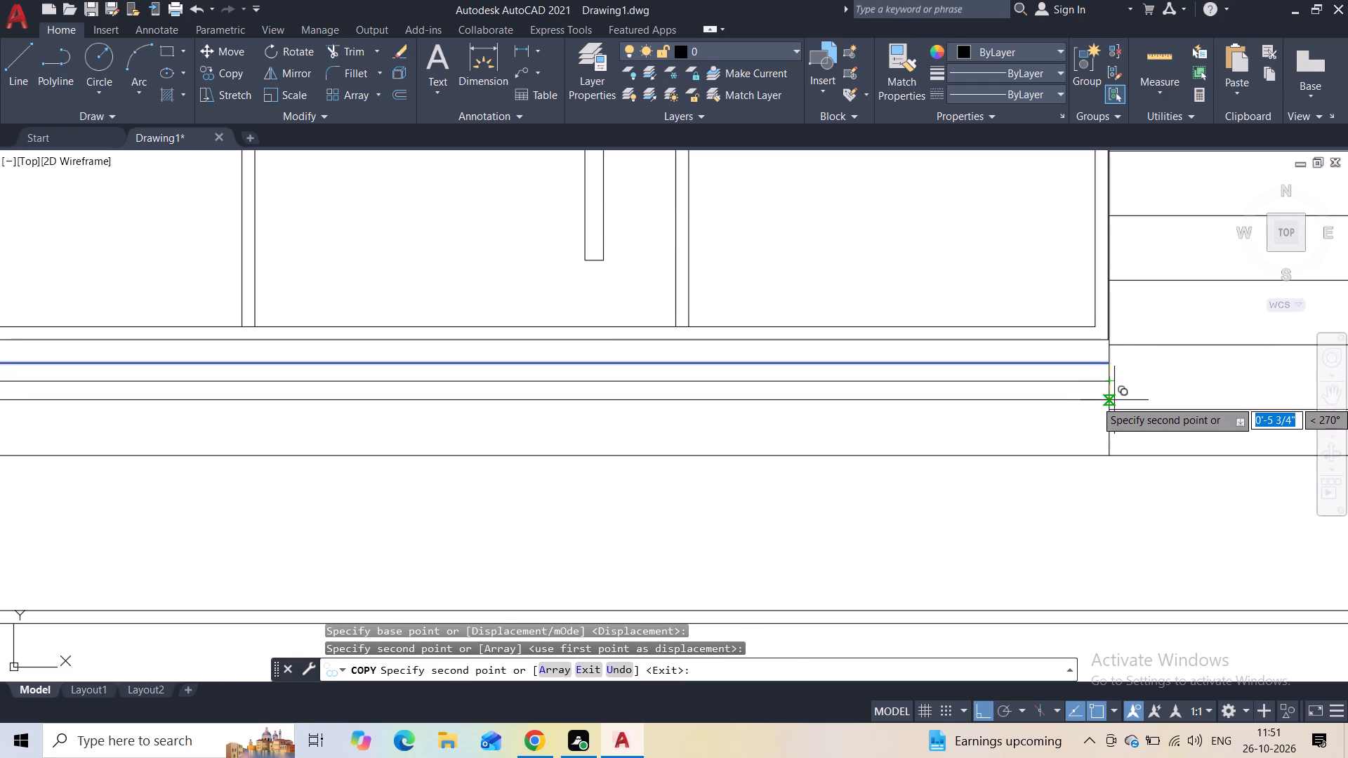
left_click(1114, 400)
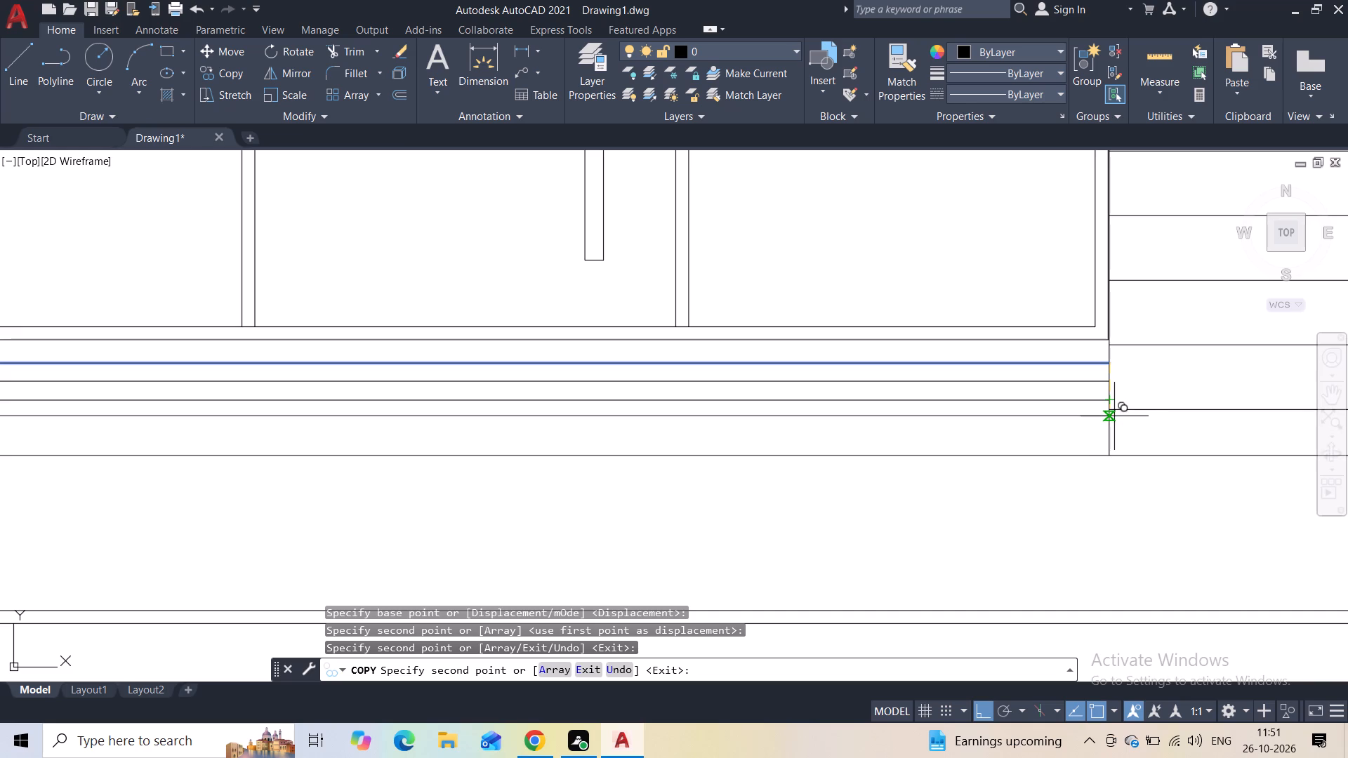
left_click(1114, 416)
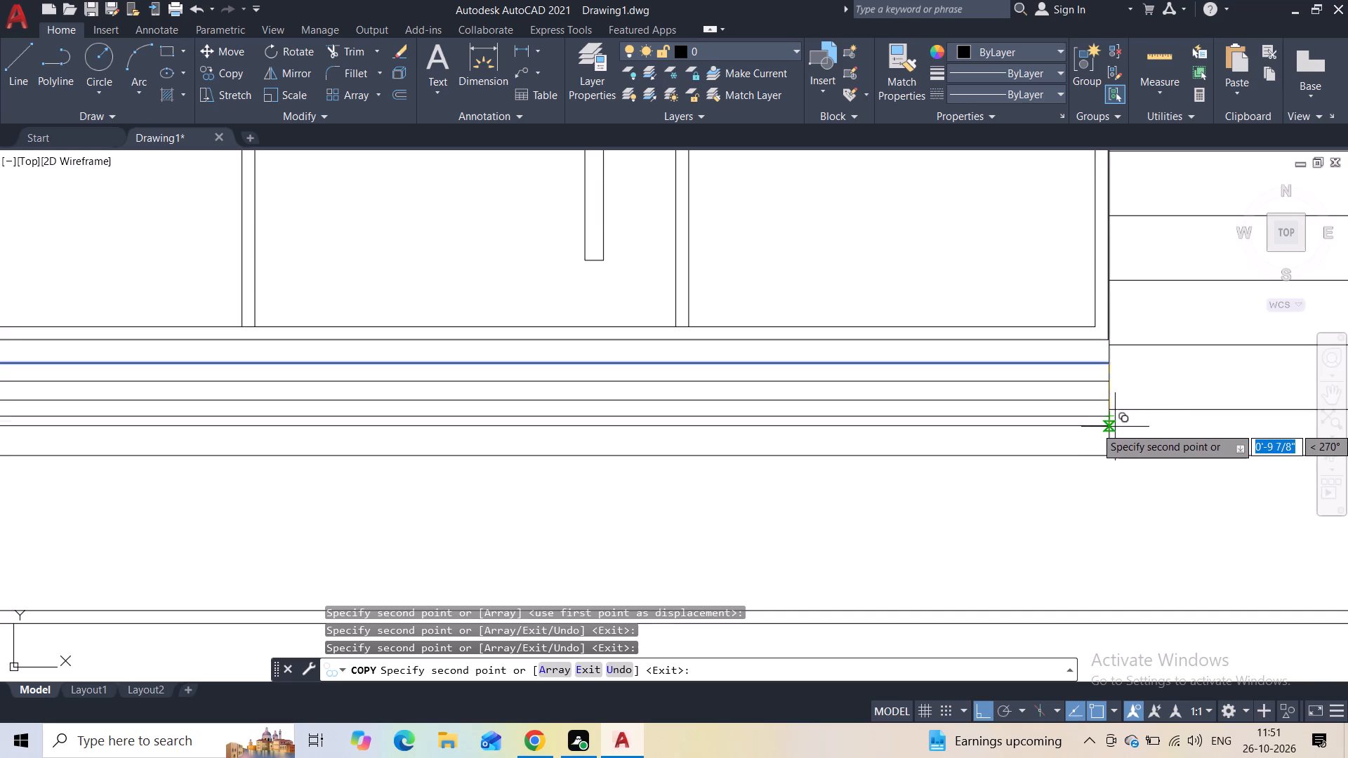
left_click(1114, 432)
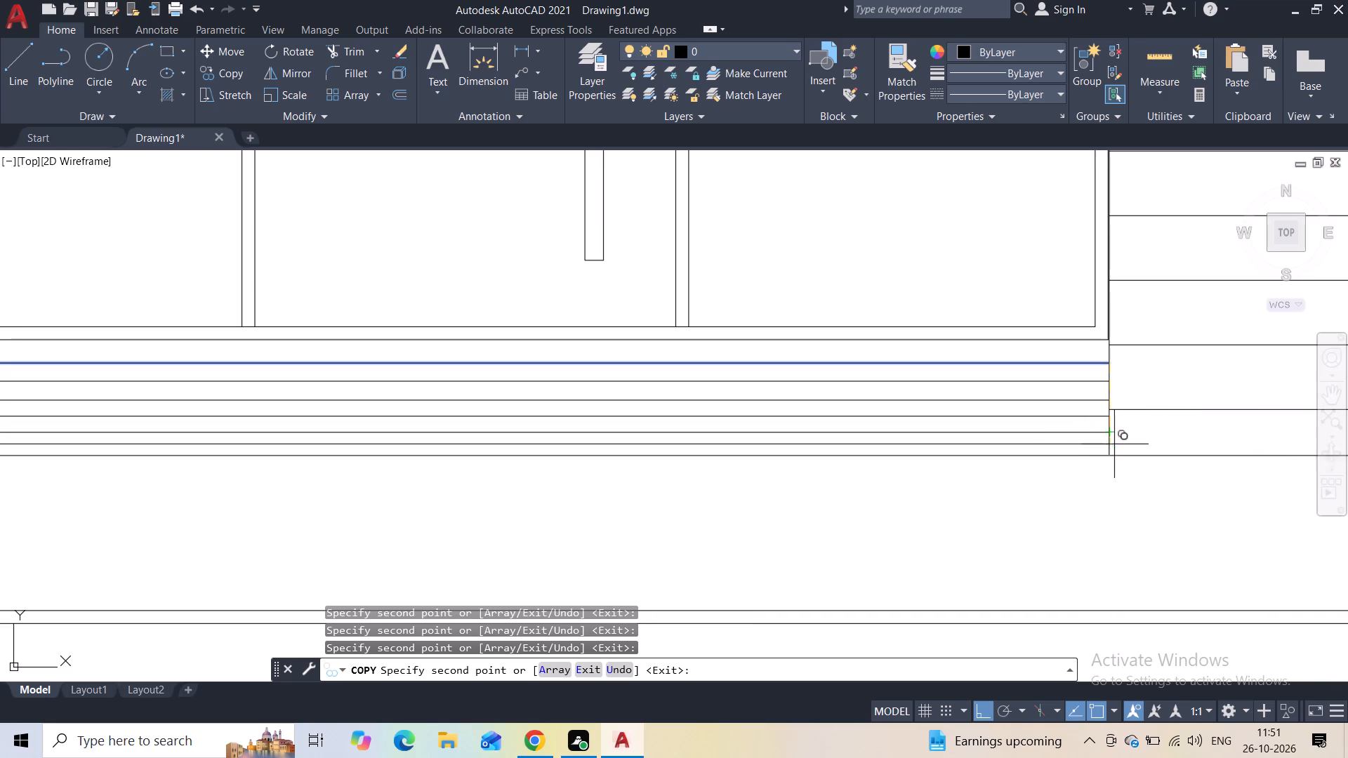
left_click(1114, 445)
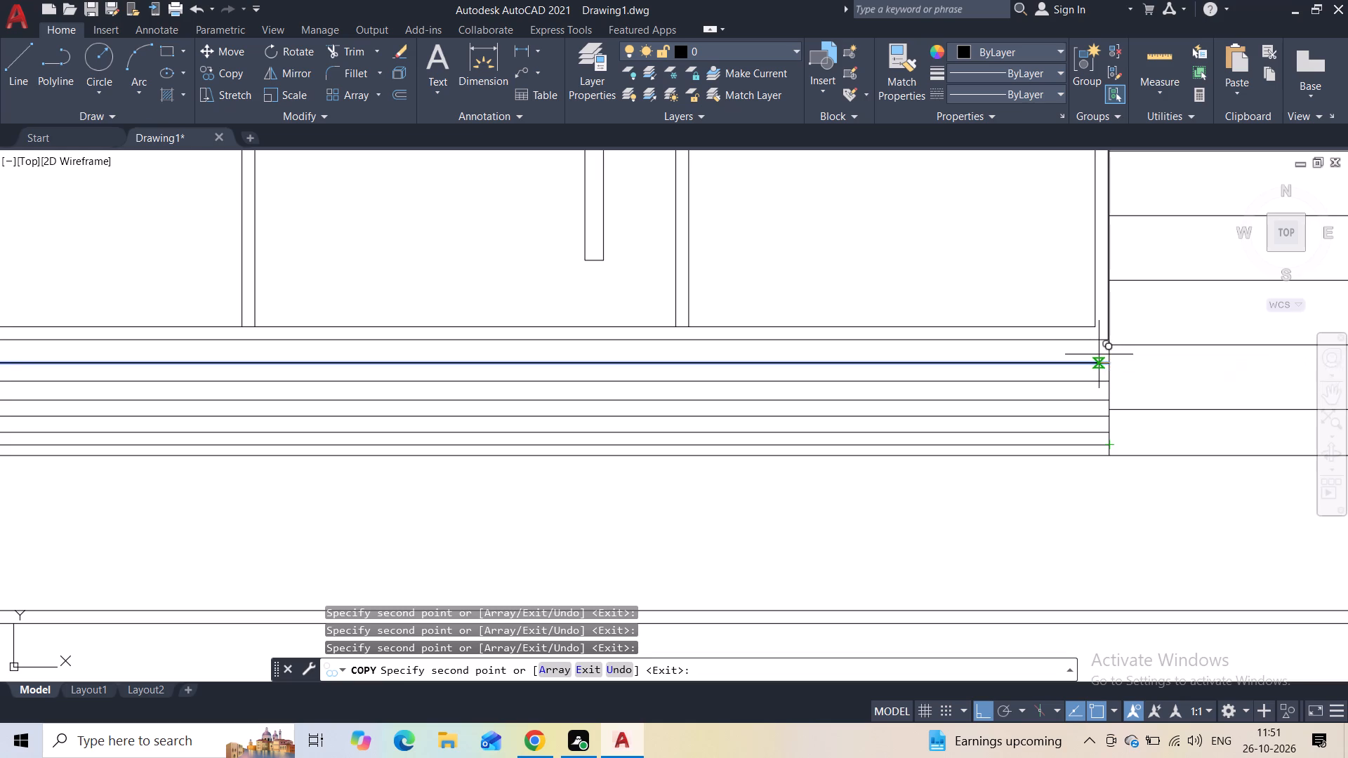
left_click(1104, 352)
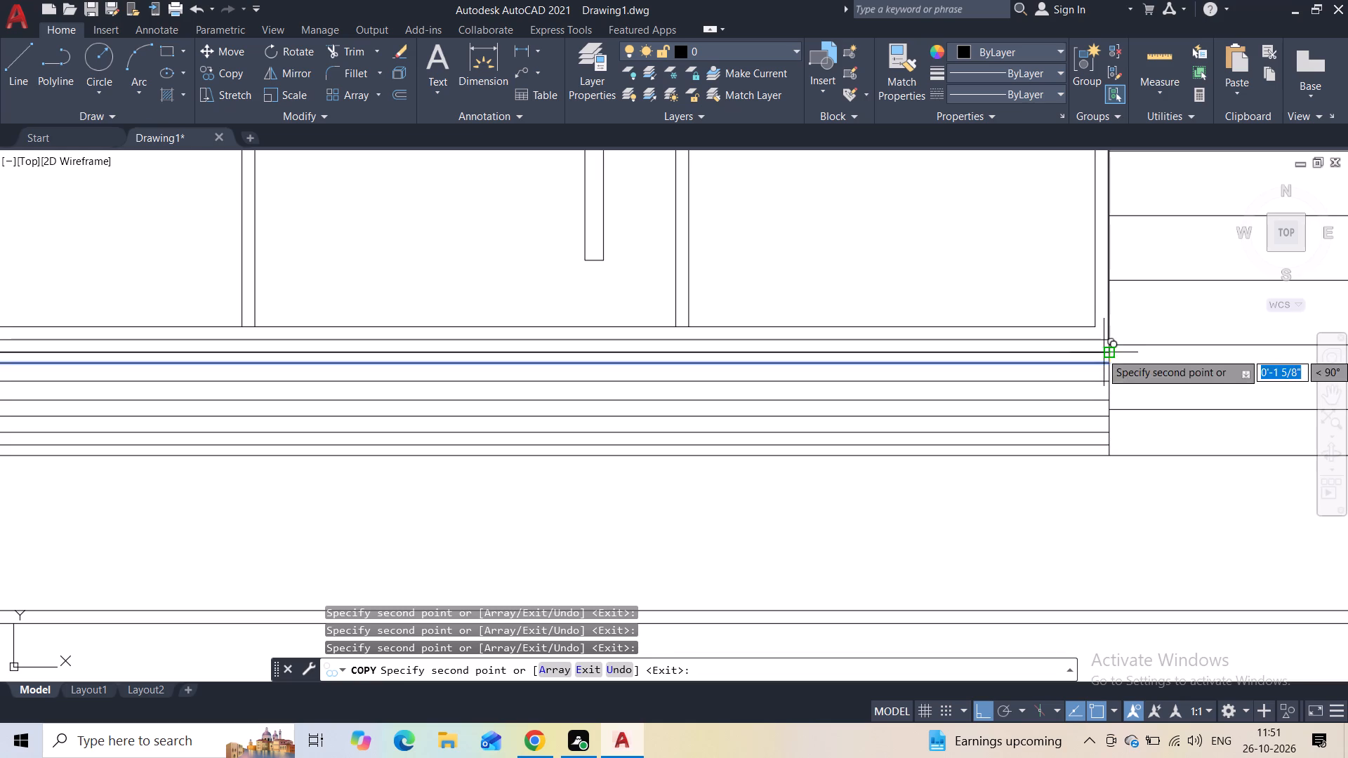
key("Escape")
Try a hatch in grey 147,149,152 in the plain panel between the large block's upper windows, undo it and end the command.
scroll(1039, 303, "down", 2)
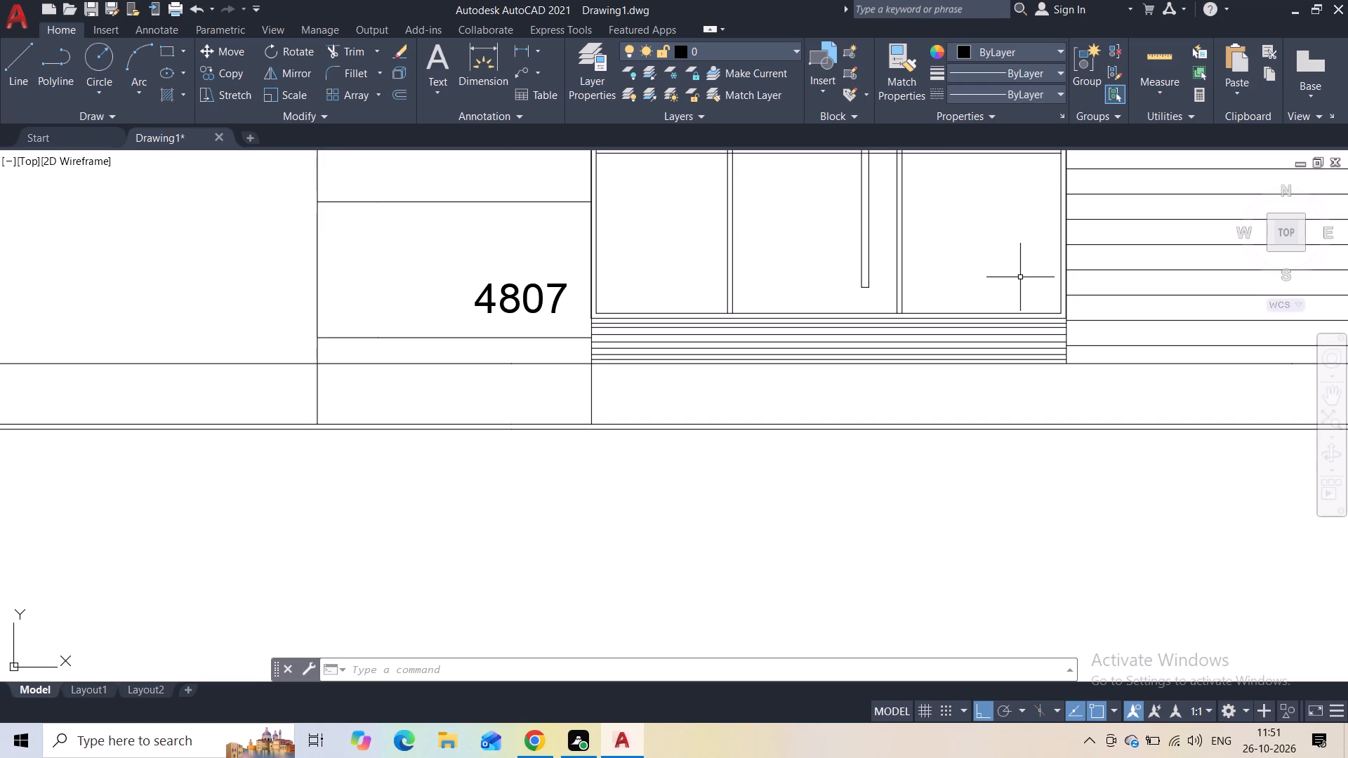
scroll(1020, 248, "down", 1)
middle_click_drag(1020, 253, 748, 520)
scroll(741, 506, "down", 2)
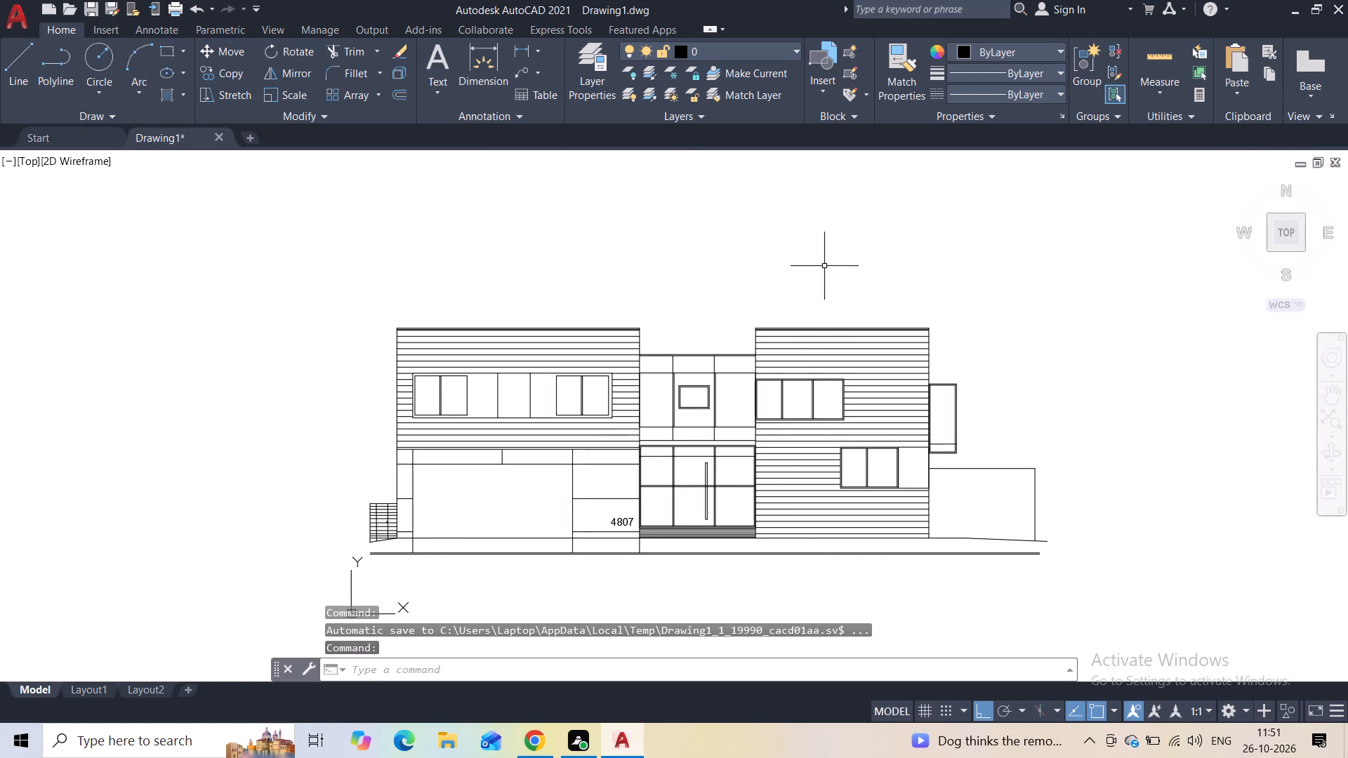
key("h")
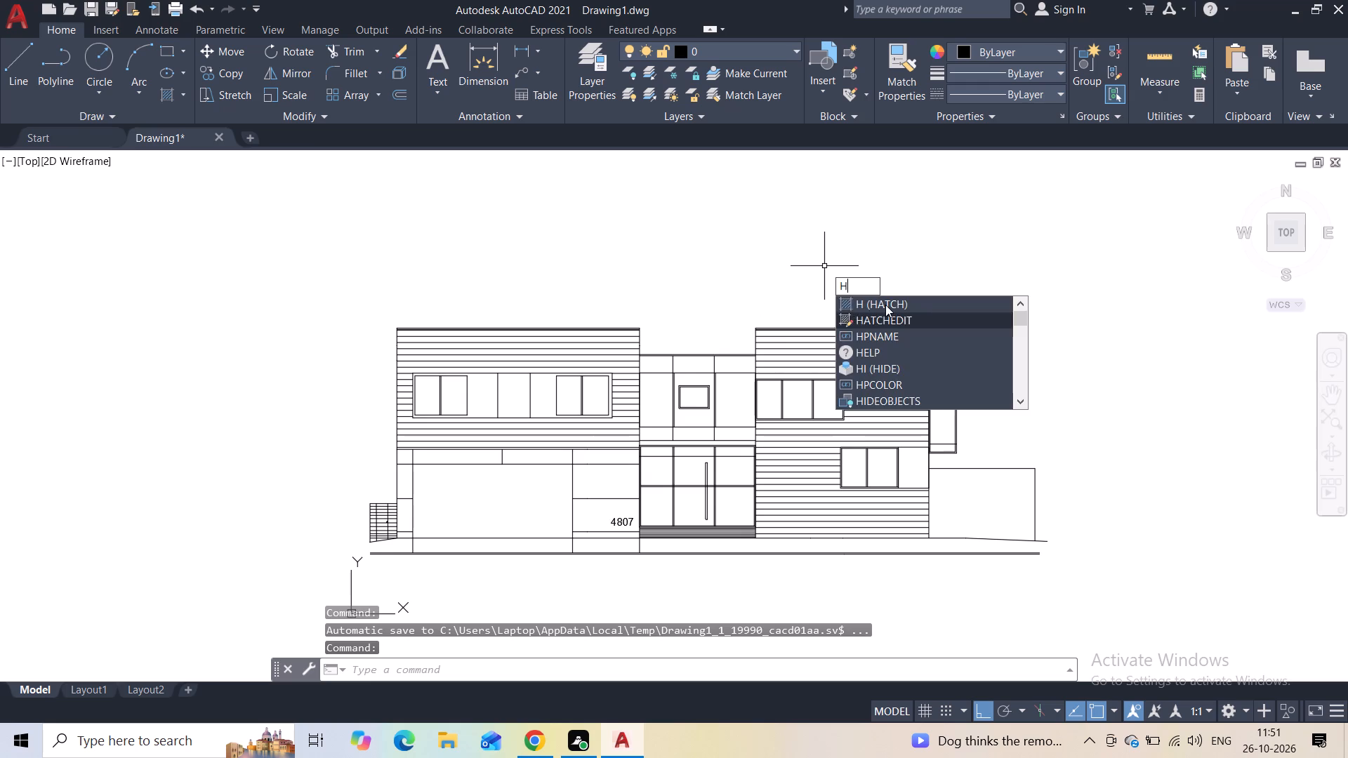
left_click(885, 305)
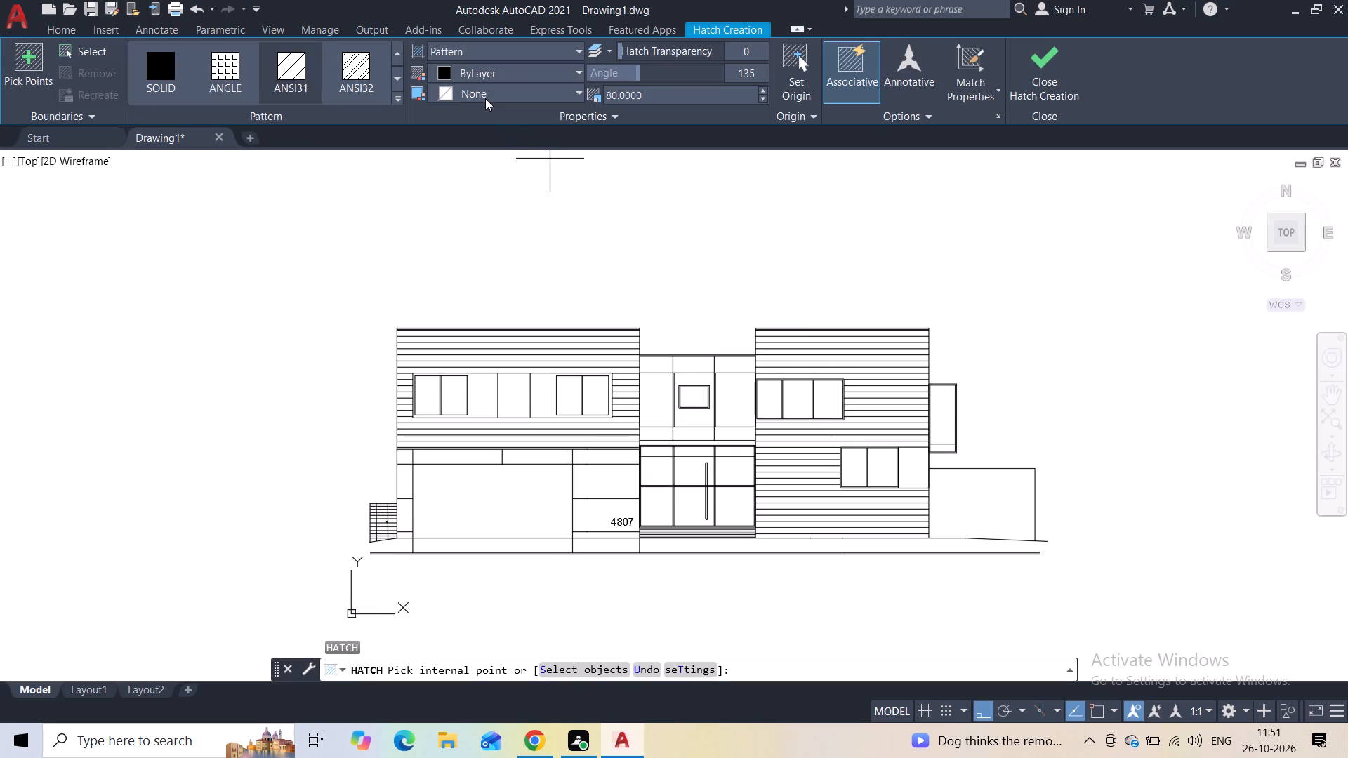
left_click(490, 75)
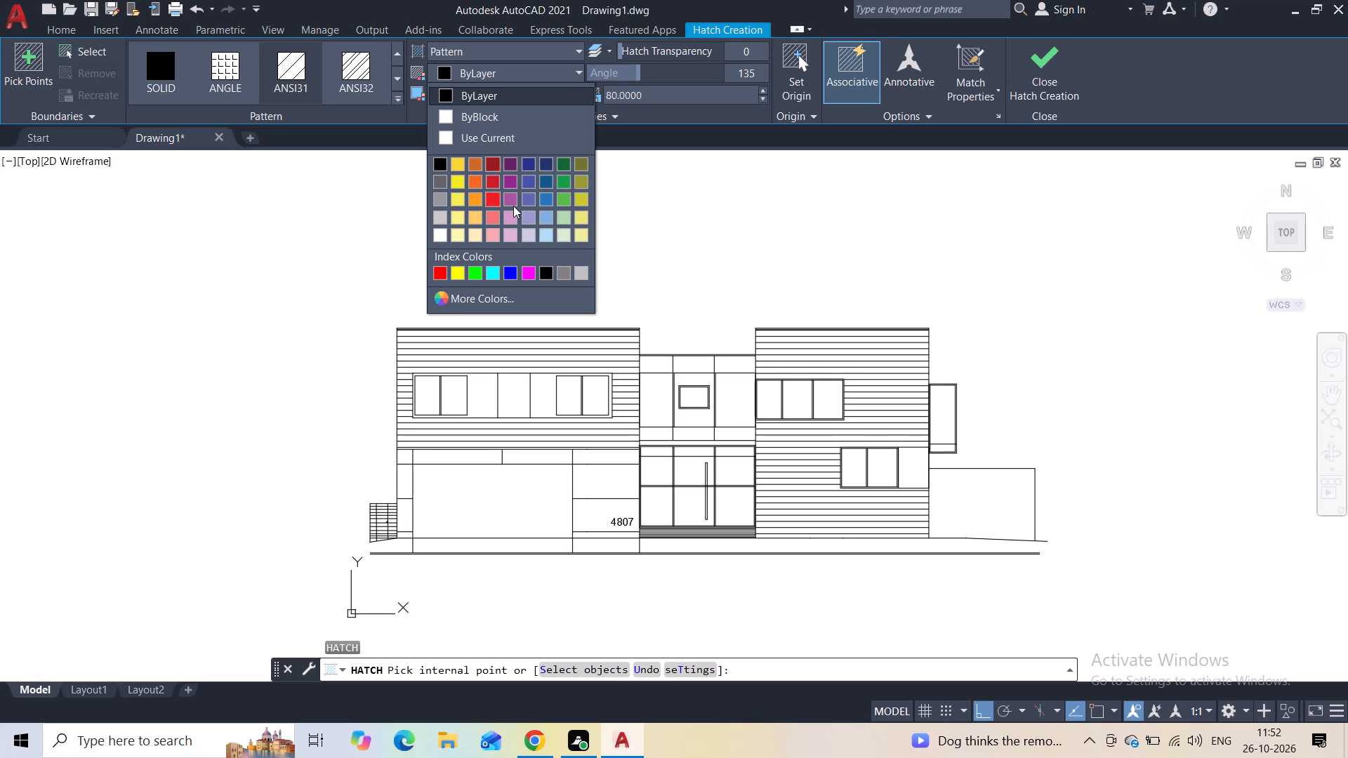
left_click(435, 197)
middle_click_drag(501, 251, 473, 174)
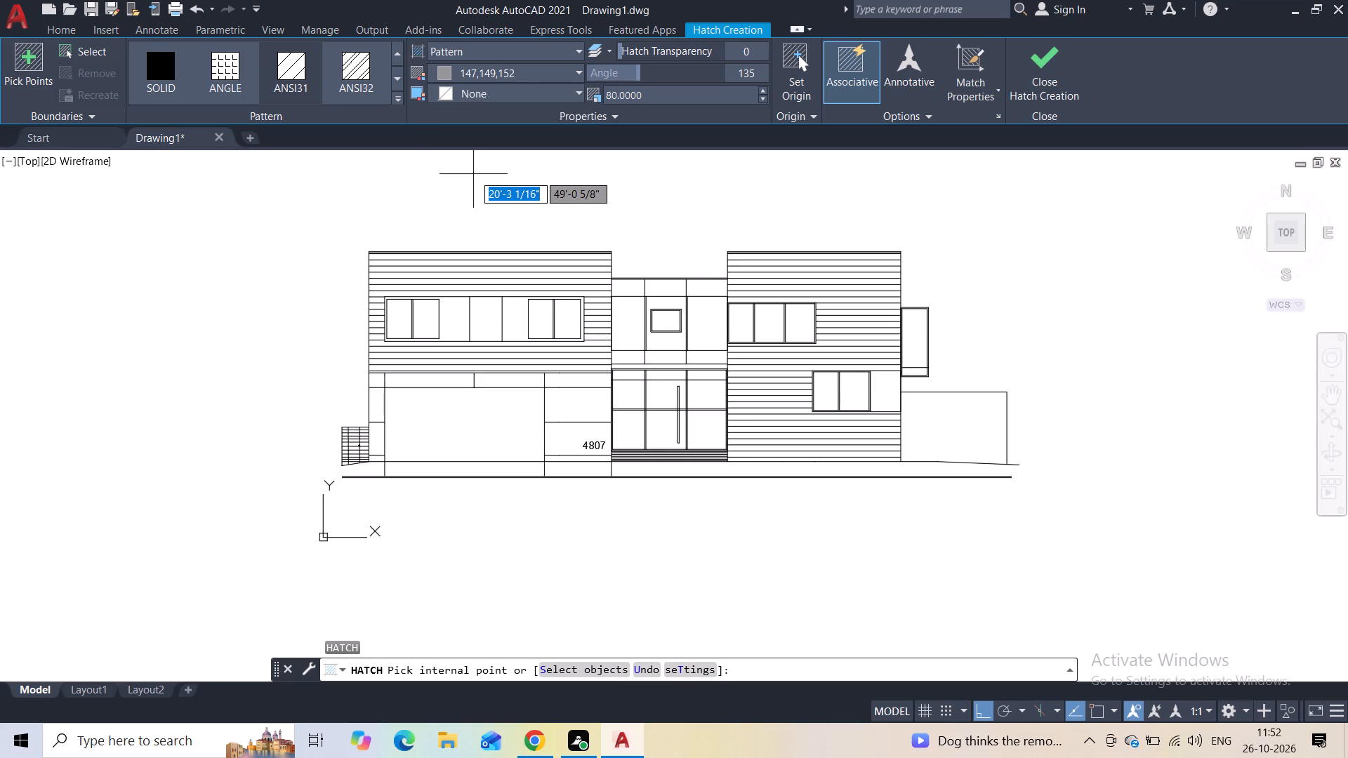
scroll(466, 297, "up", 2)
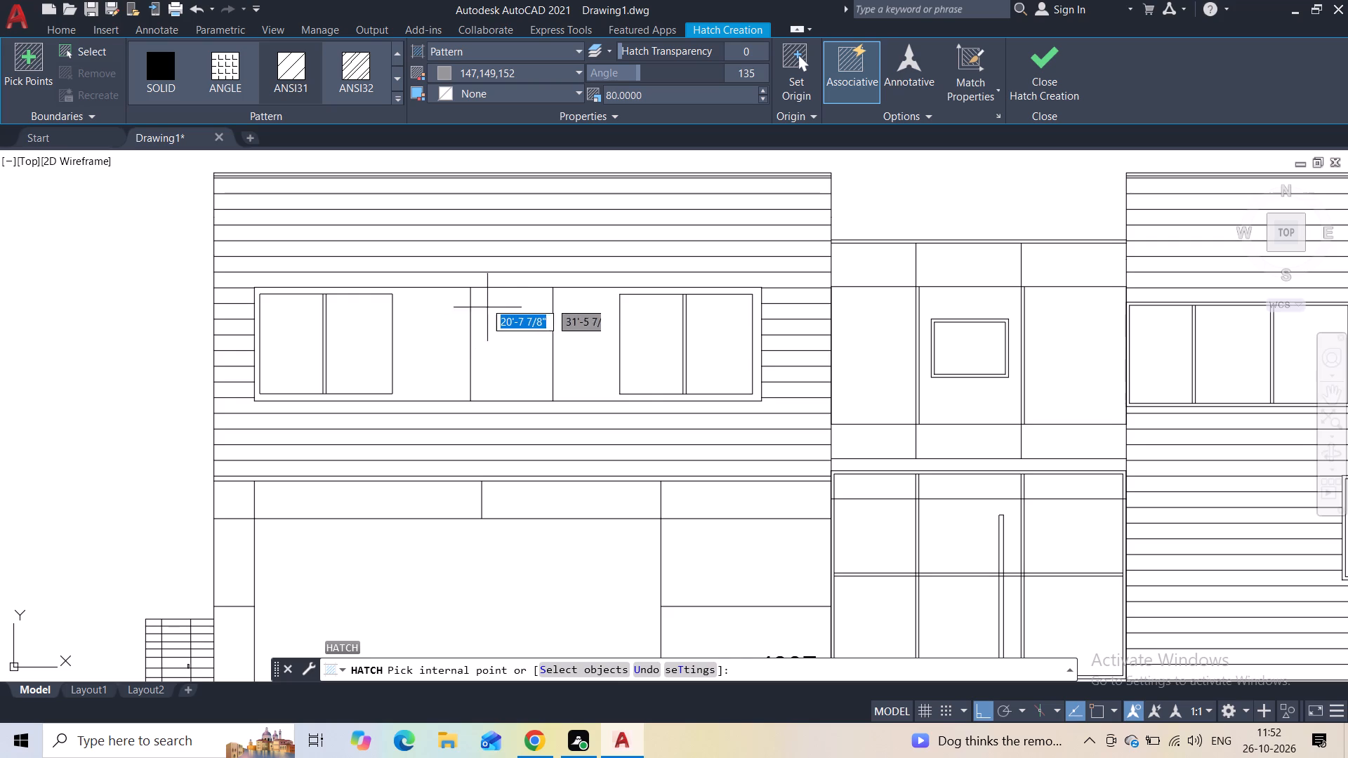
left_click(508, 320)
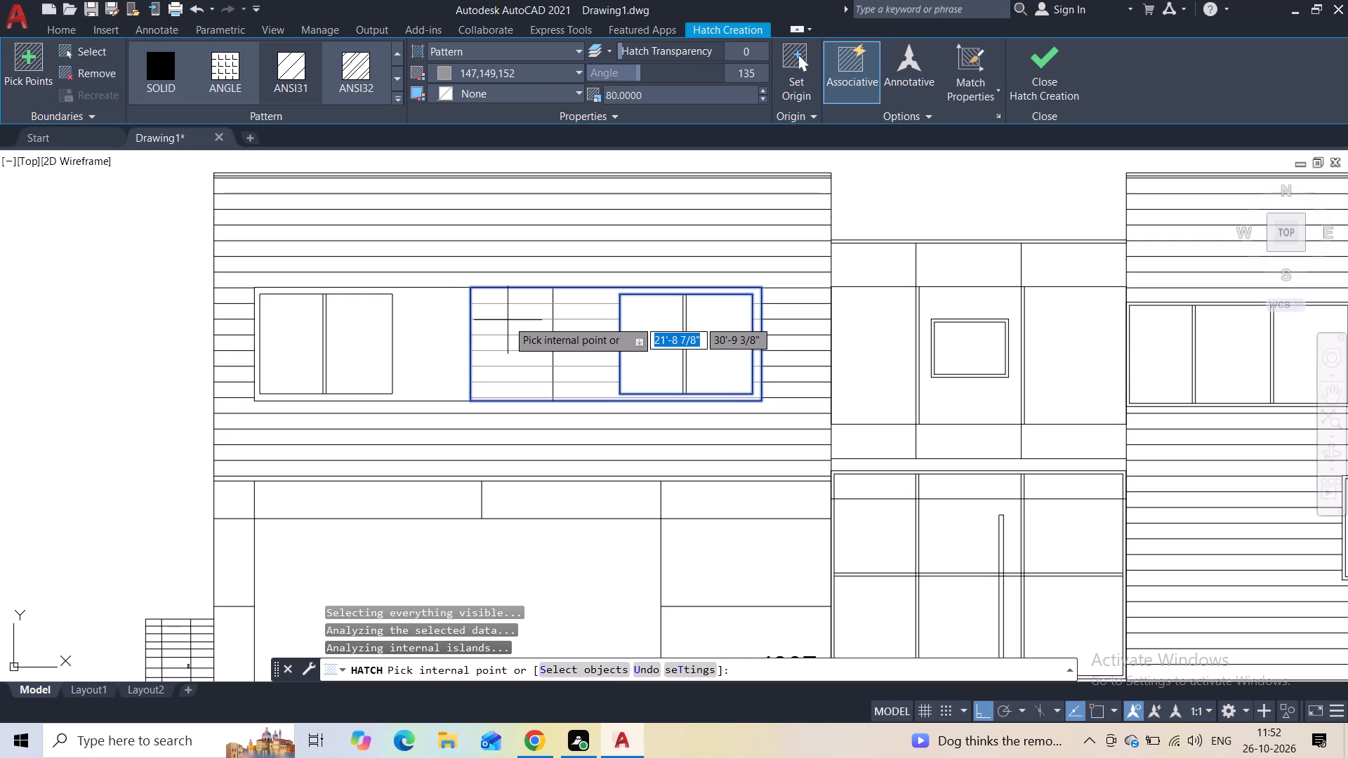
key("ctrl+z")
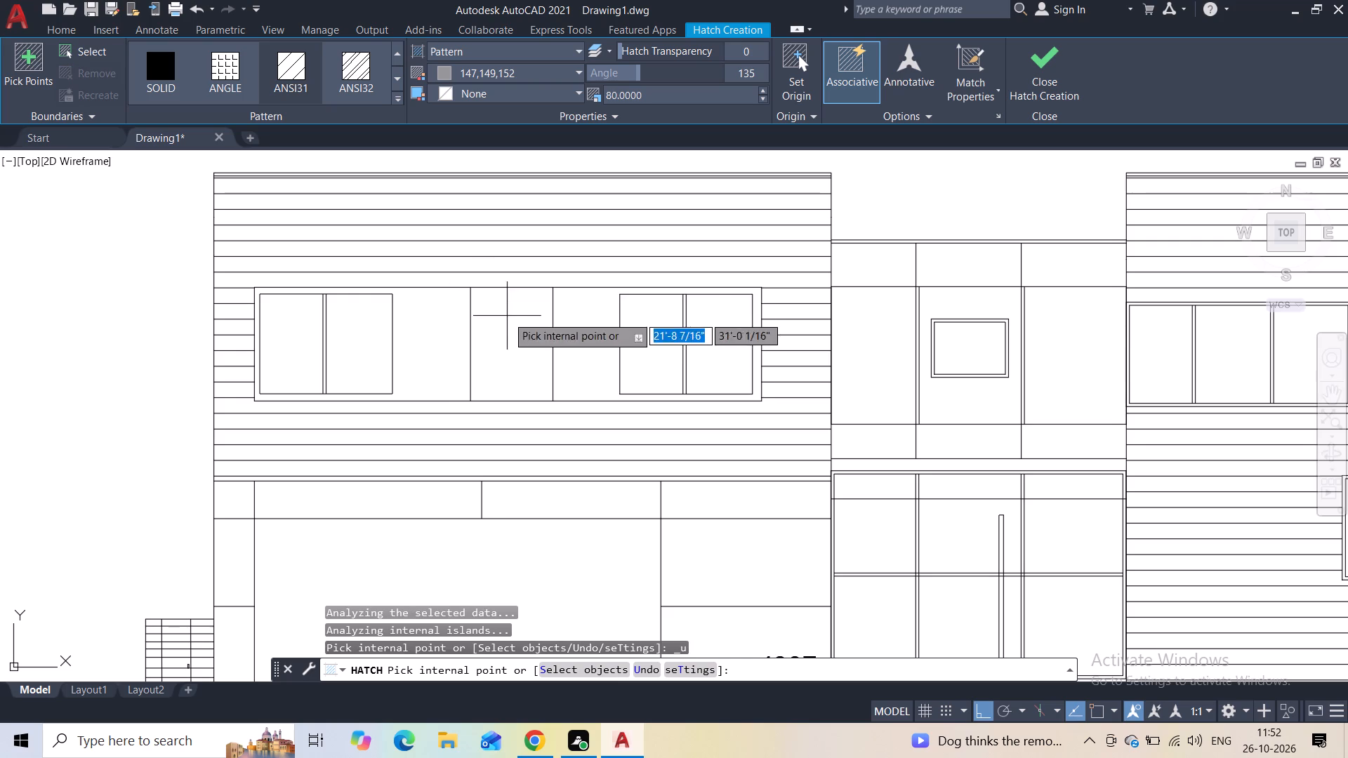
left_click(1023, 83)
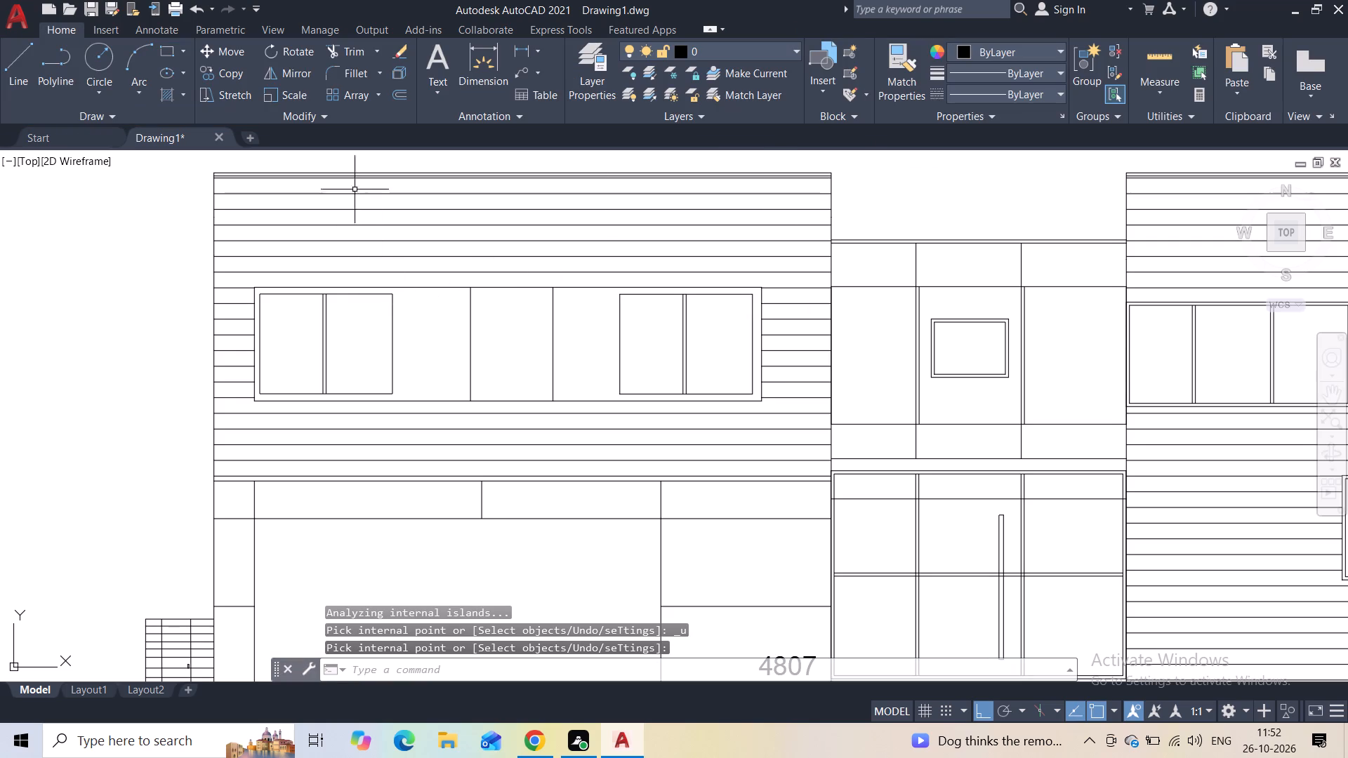
Extend the inner edge of the large block's first upper window with short vertical lines to the top and bottom of the surrounding frame.
left_click(35, 60)
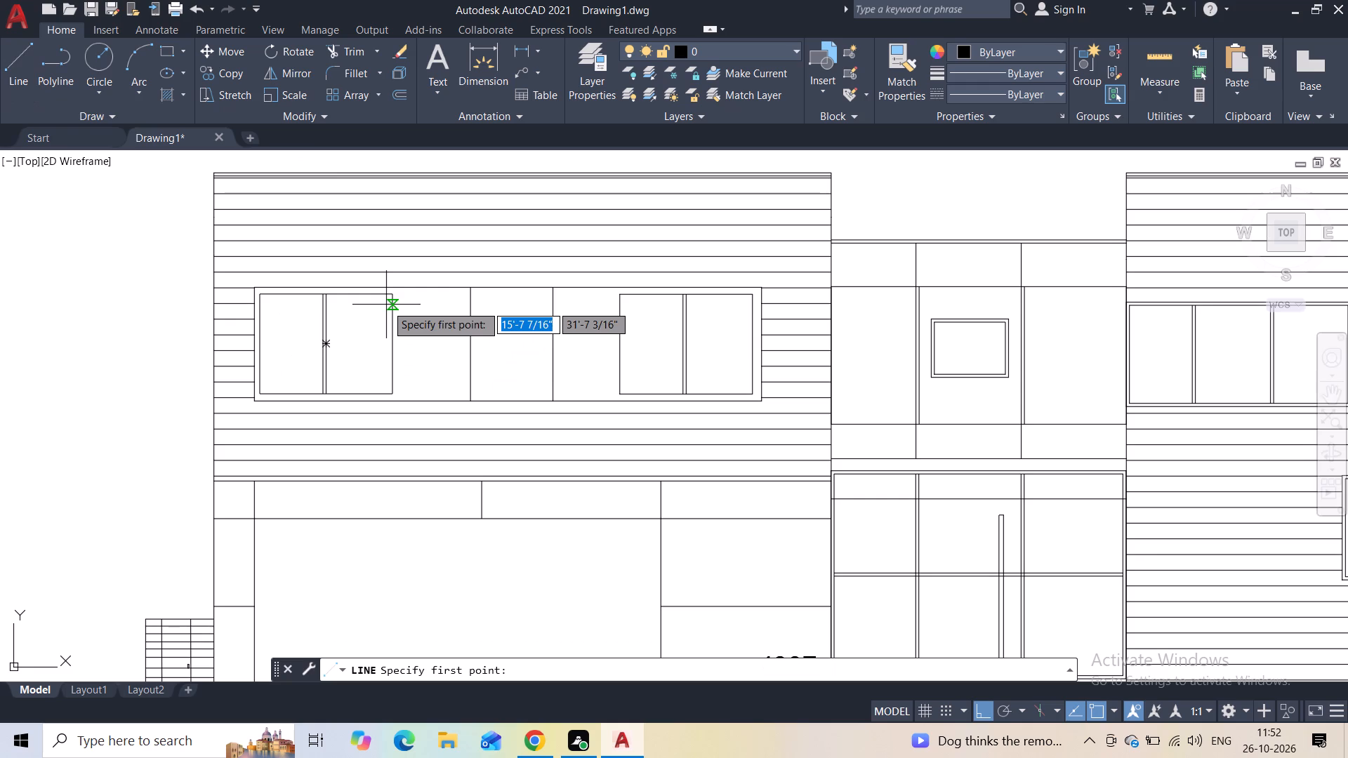
scroll(386, 300, "up", 3)
left_click(399, 273)
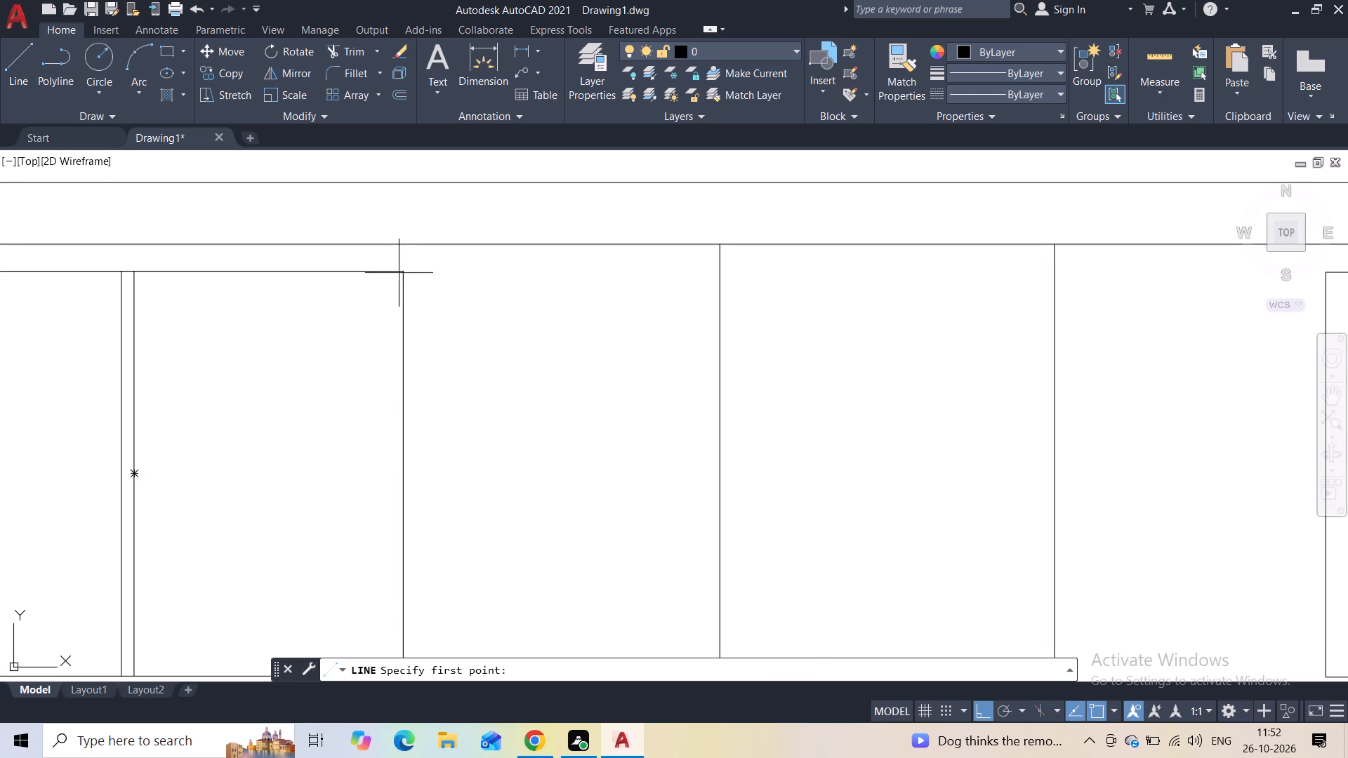
left_click(399, 249)
key("Escape")
middle_click_drag(438, 350, 423, 234)
scroll(423, 234, "down", 2)
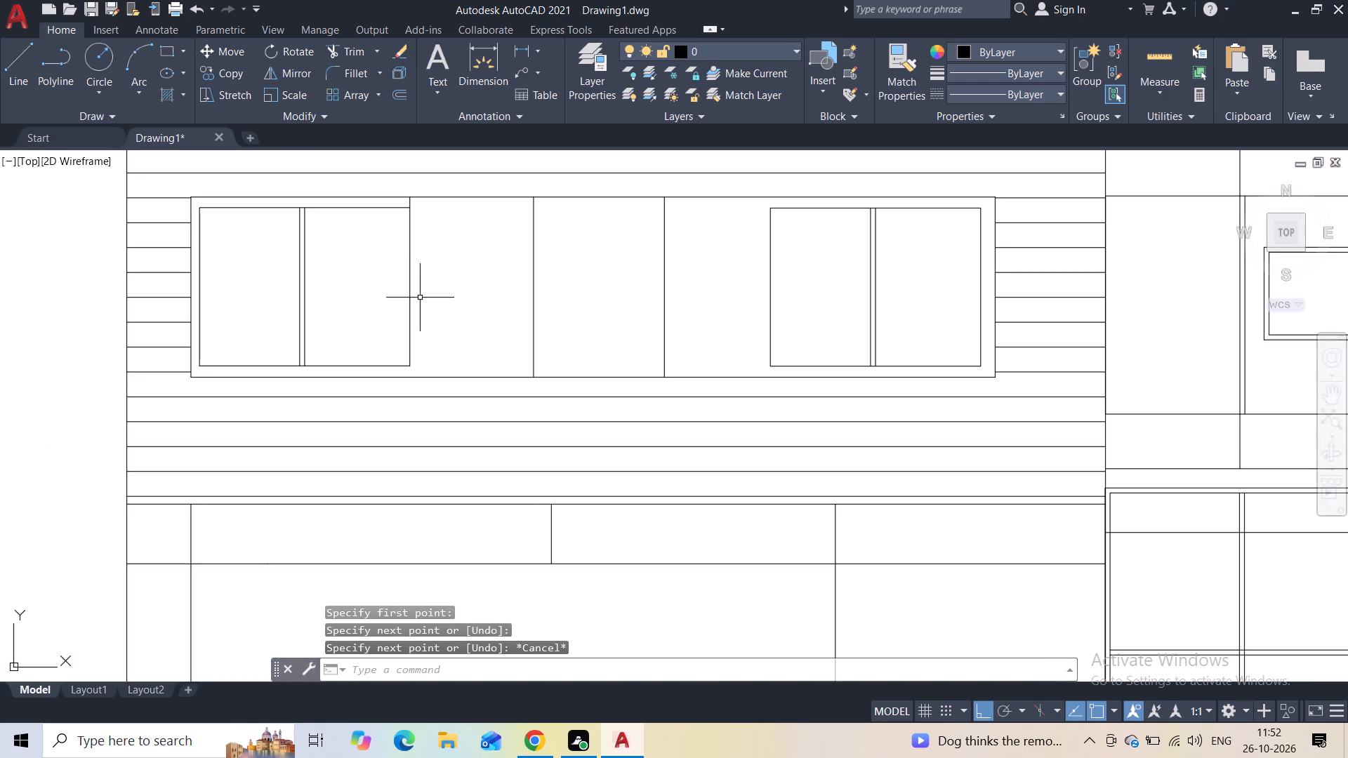
scroll(422, 375, "up", 2)
key("space")
left_click(387, 352)
left_click(388, 372)
key("Escape")
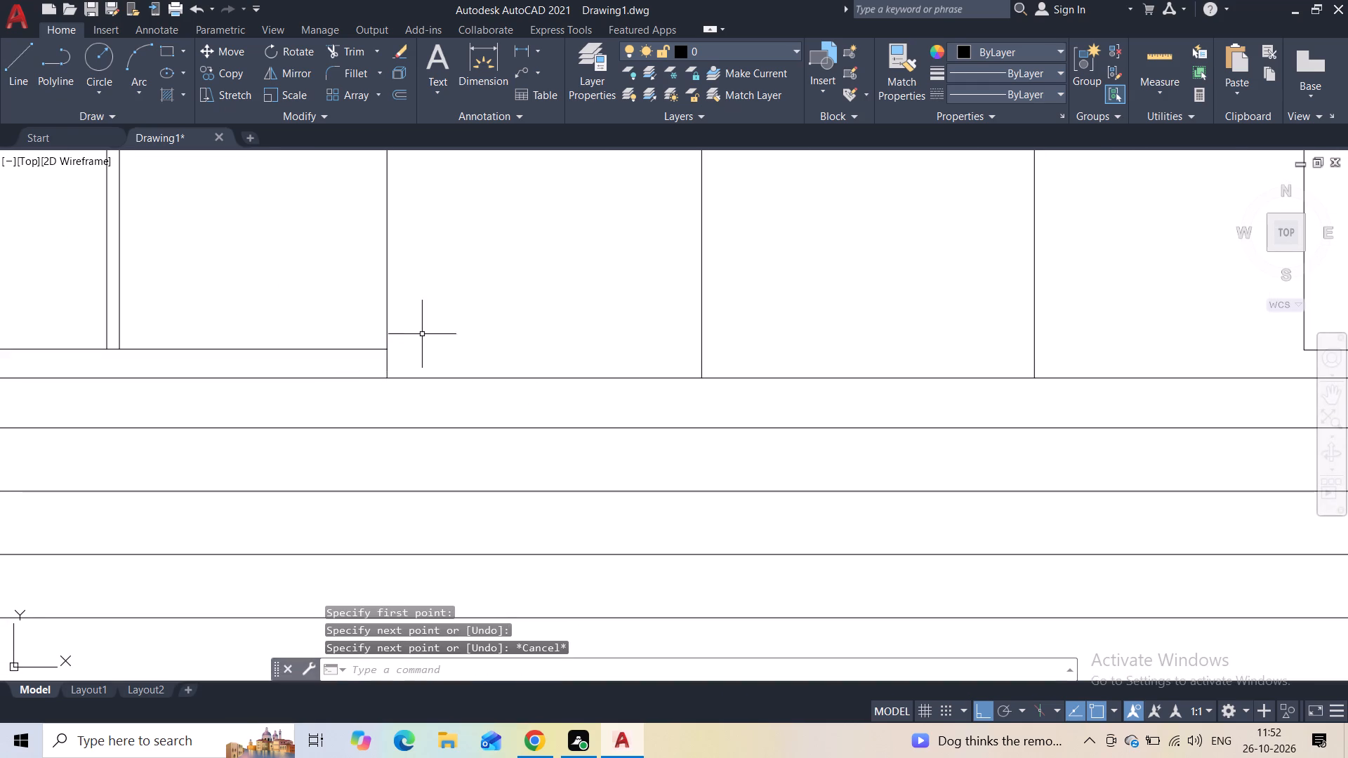
Draw a tall, narrow rectangle inside the framed projection on the outer side wall of the smaller hatched block.
scroll(423, 334, "down", 3)
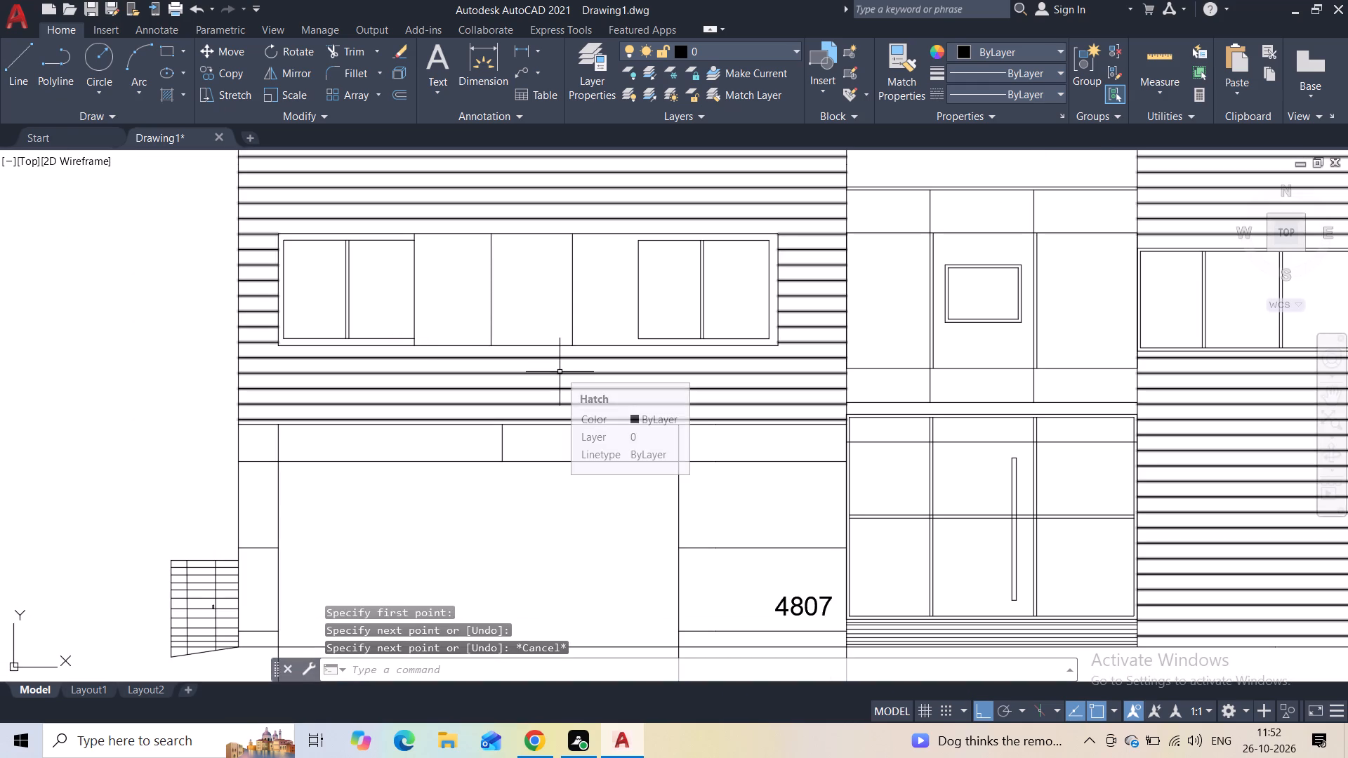
scroll(553, 469, "down", 1)
middle_click_drag(548, 507, 495, 448)
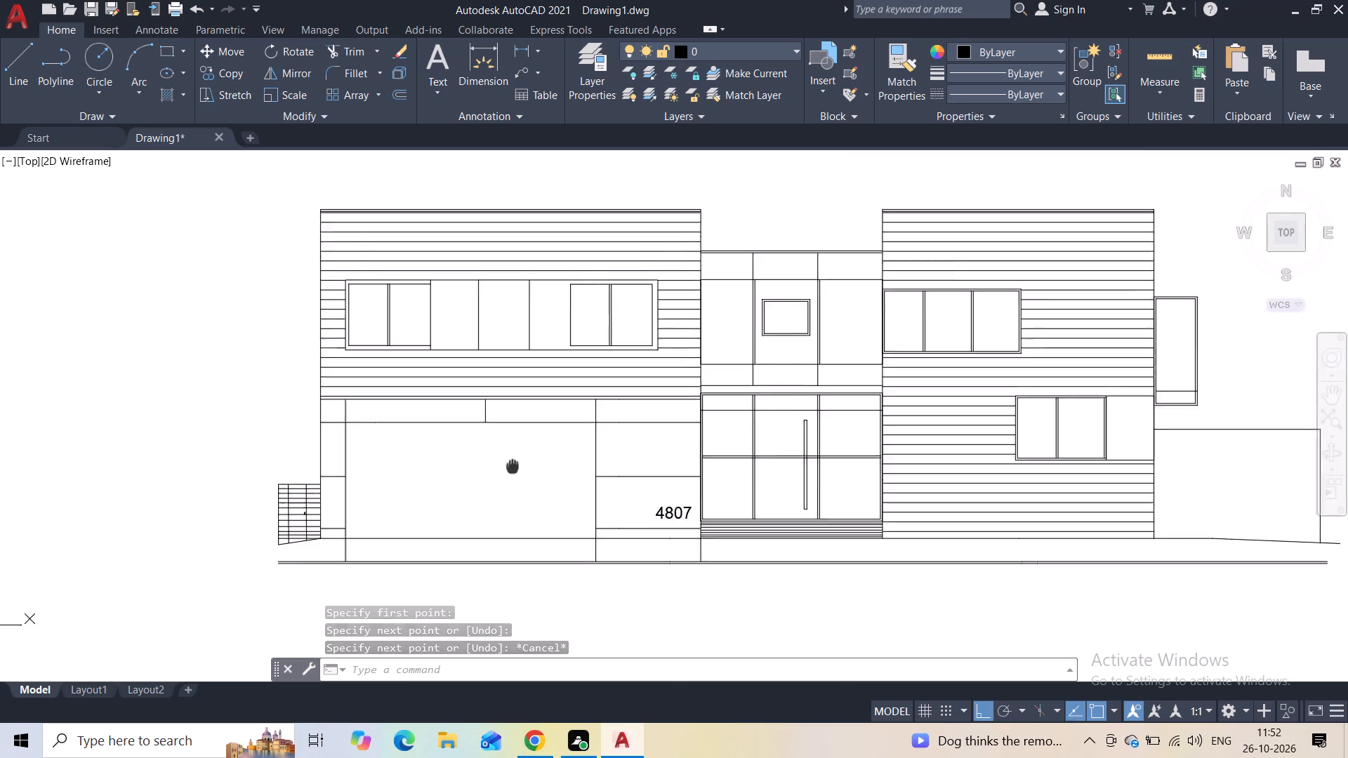
middle_click_drag(495, 448, 482, 441)
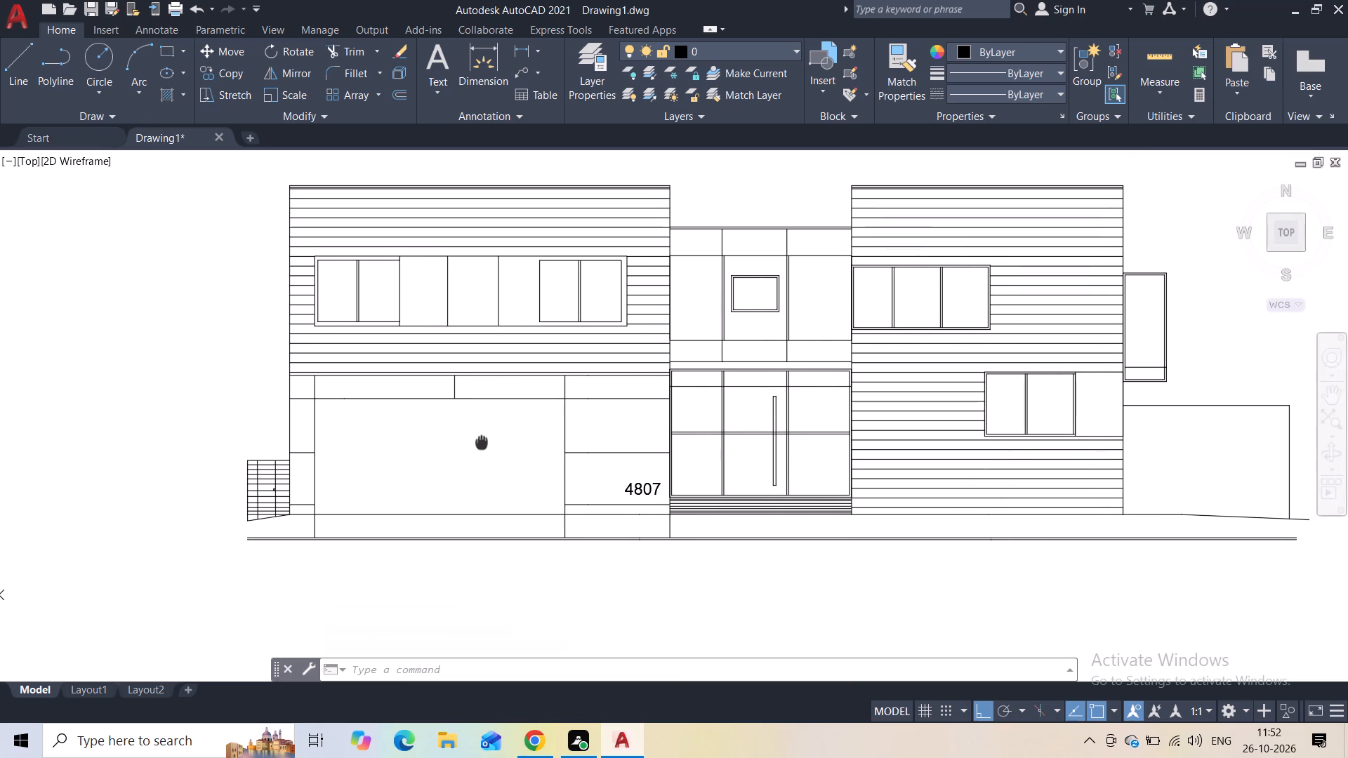
middle_click_drag(482, 441, 369, 441)
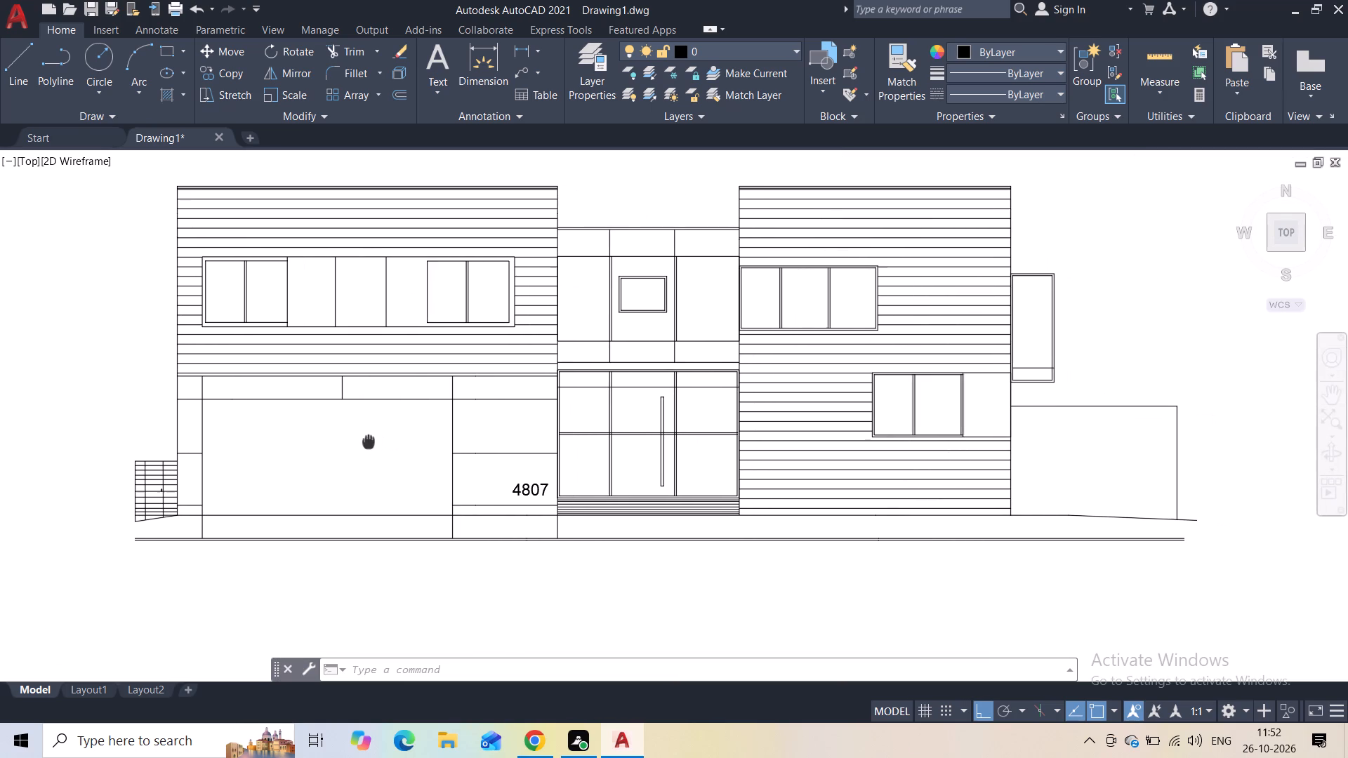
middle_click_drag(369, 441, 387, 456)
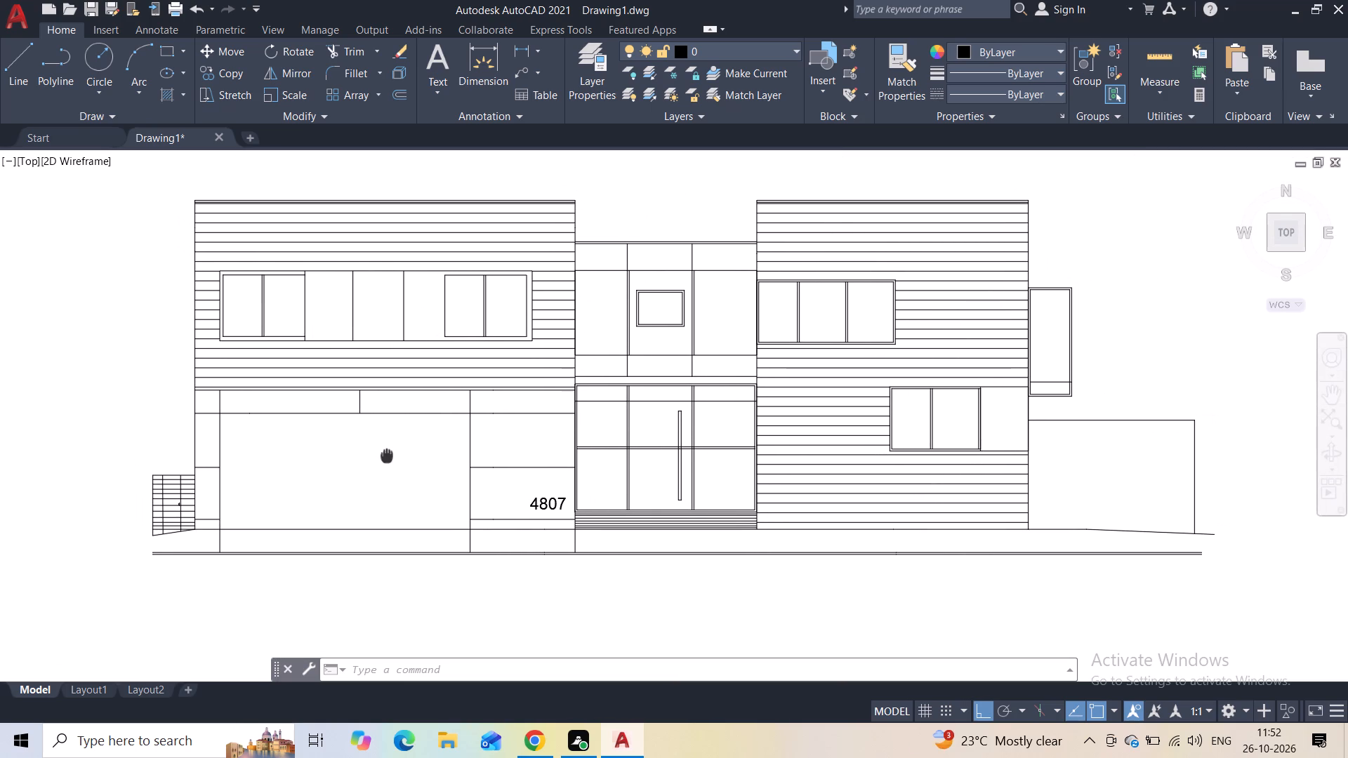
middle_click_drag(387, 456, 416, 468)
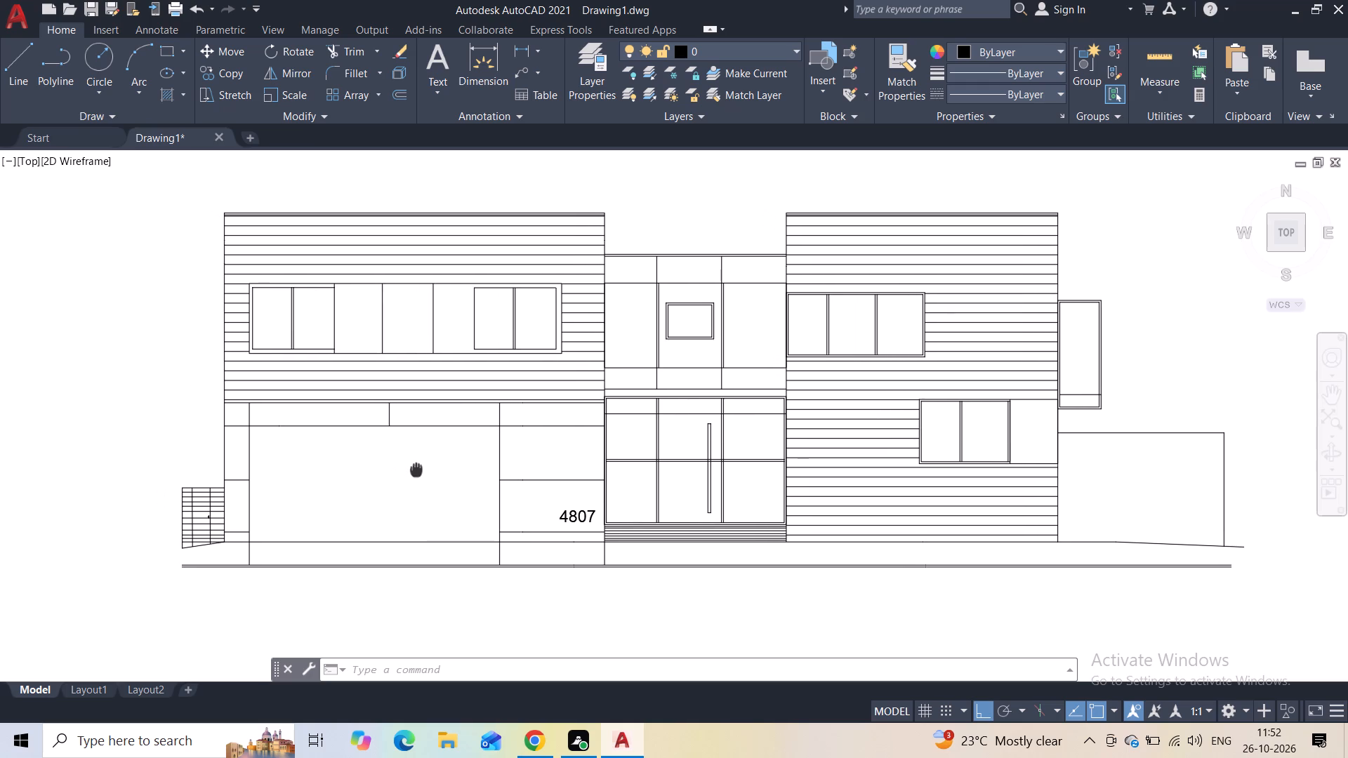
middle_click_drag(416, 468, 277, 458)
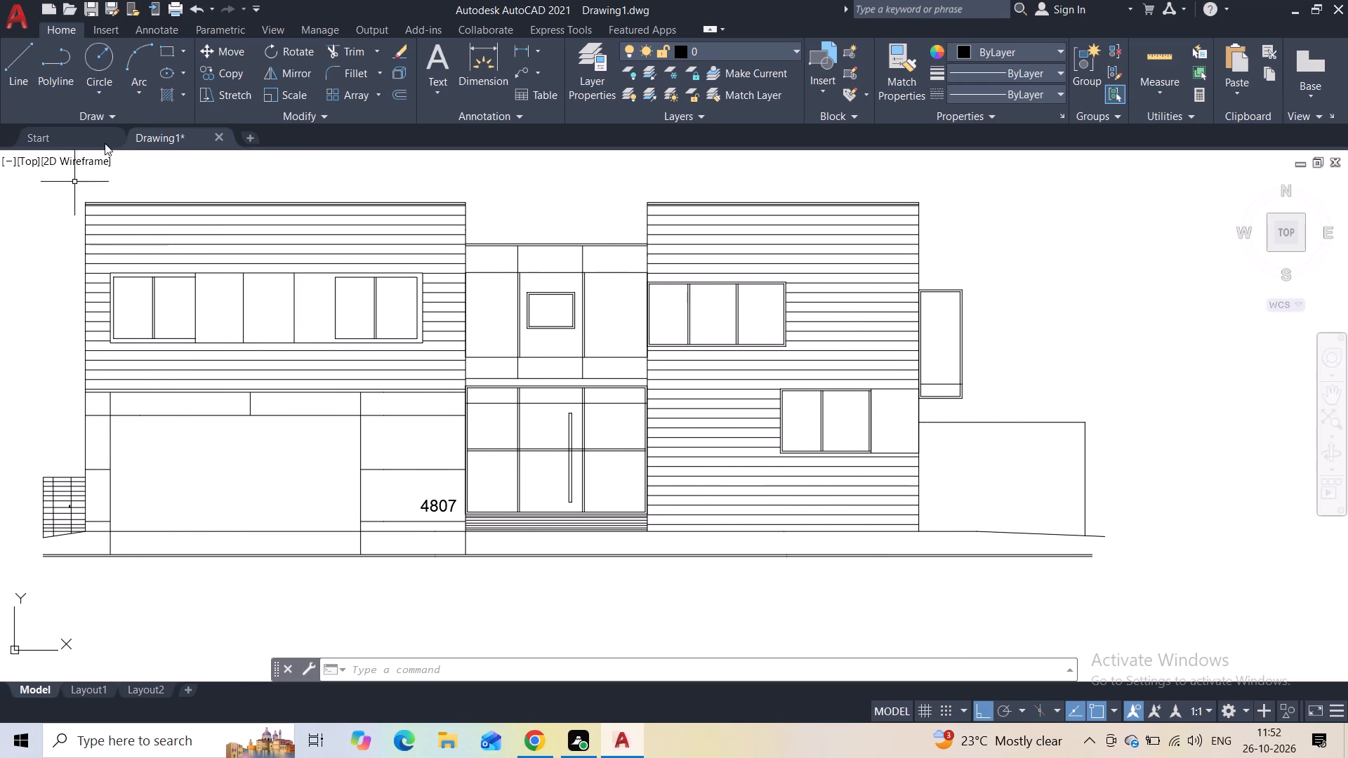
left_click(160, 51)
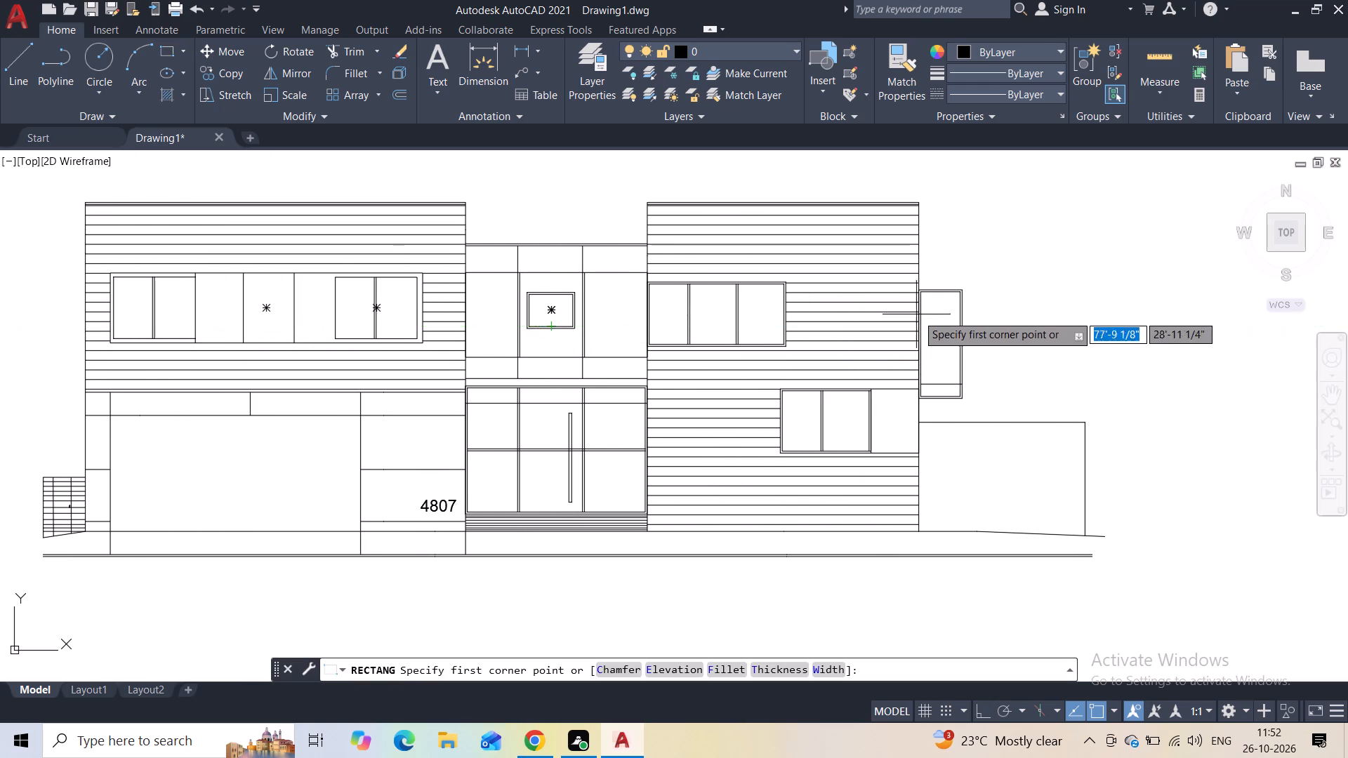
scroll(929, 312, "up", 2)
left_click(920, 293)
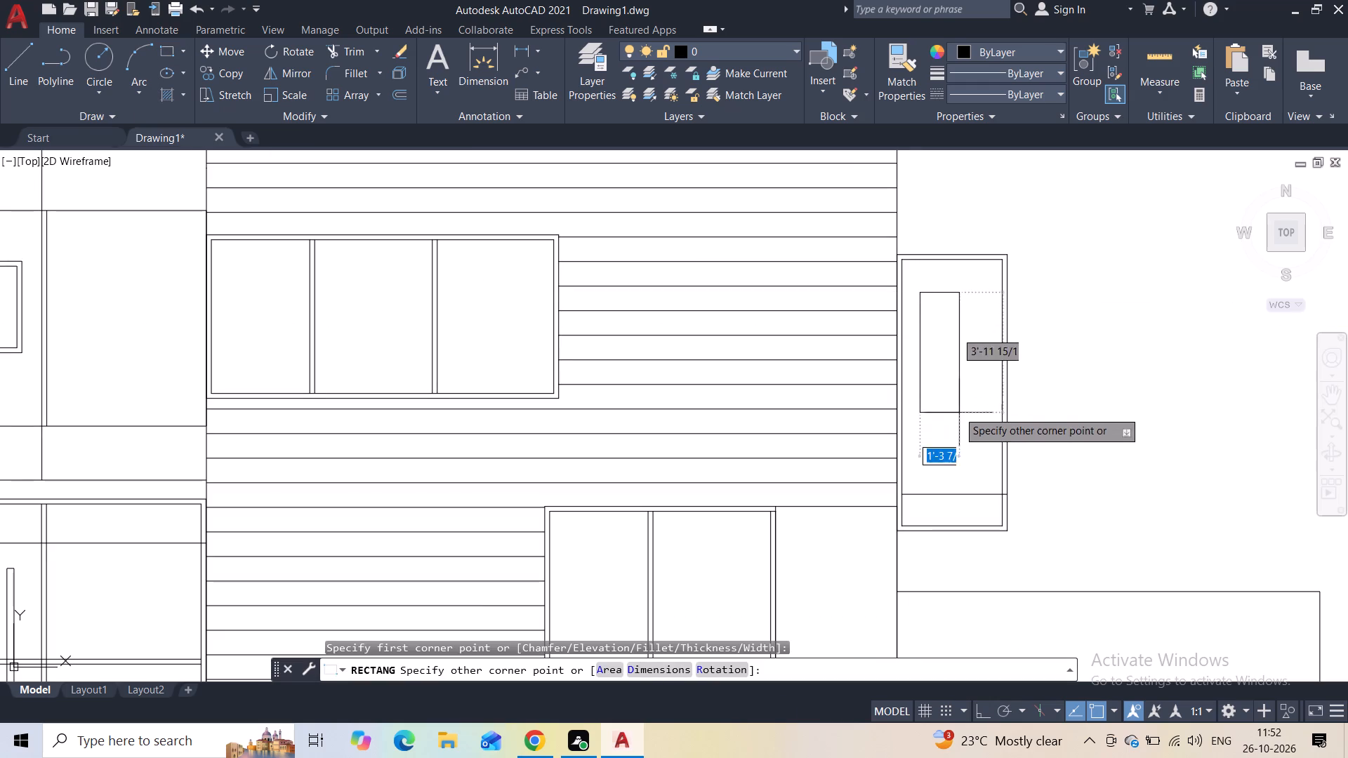
left_click(976, 471)
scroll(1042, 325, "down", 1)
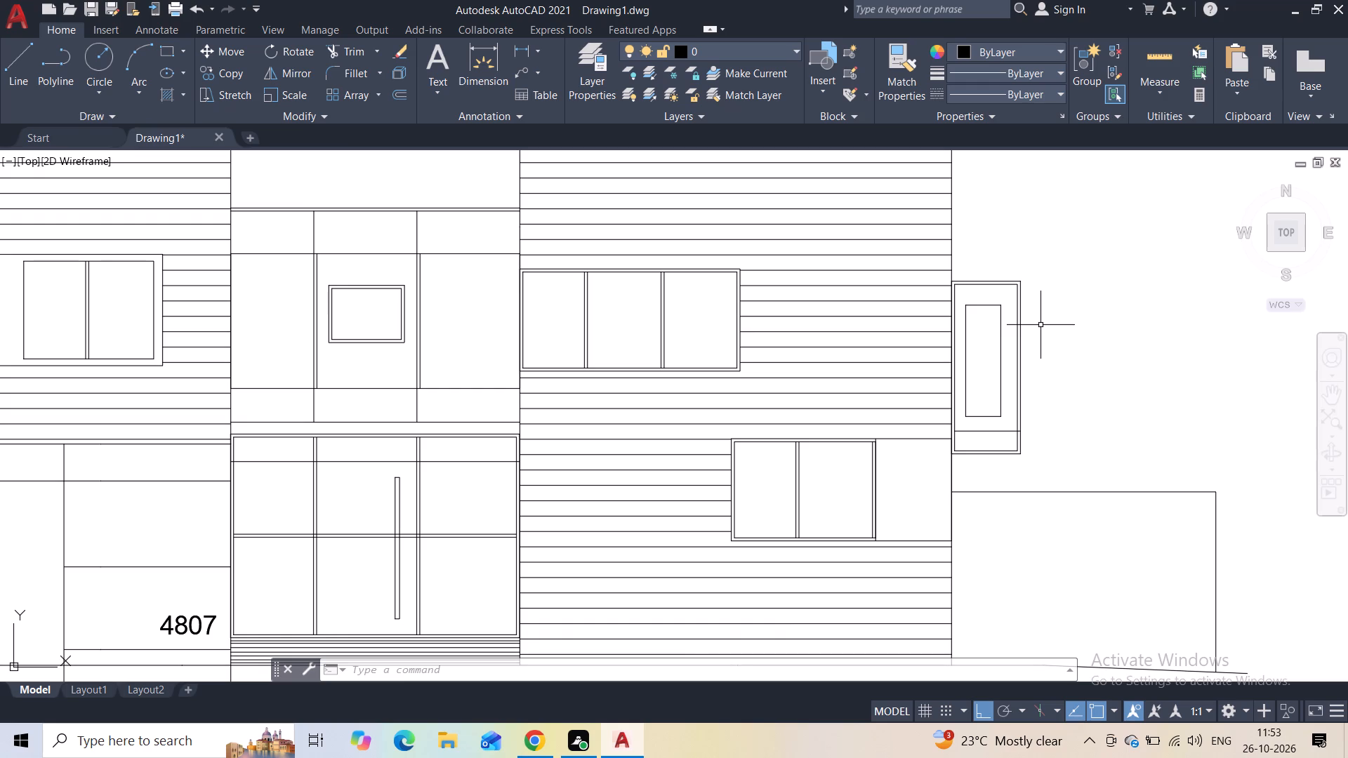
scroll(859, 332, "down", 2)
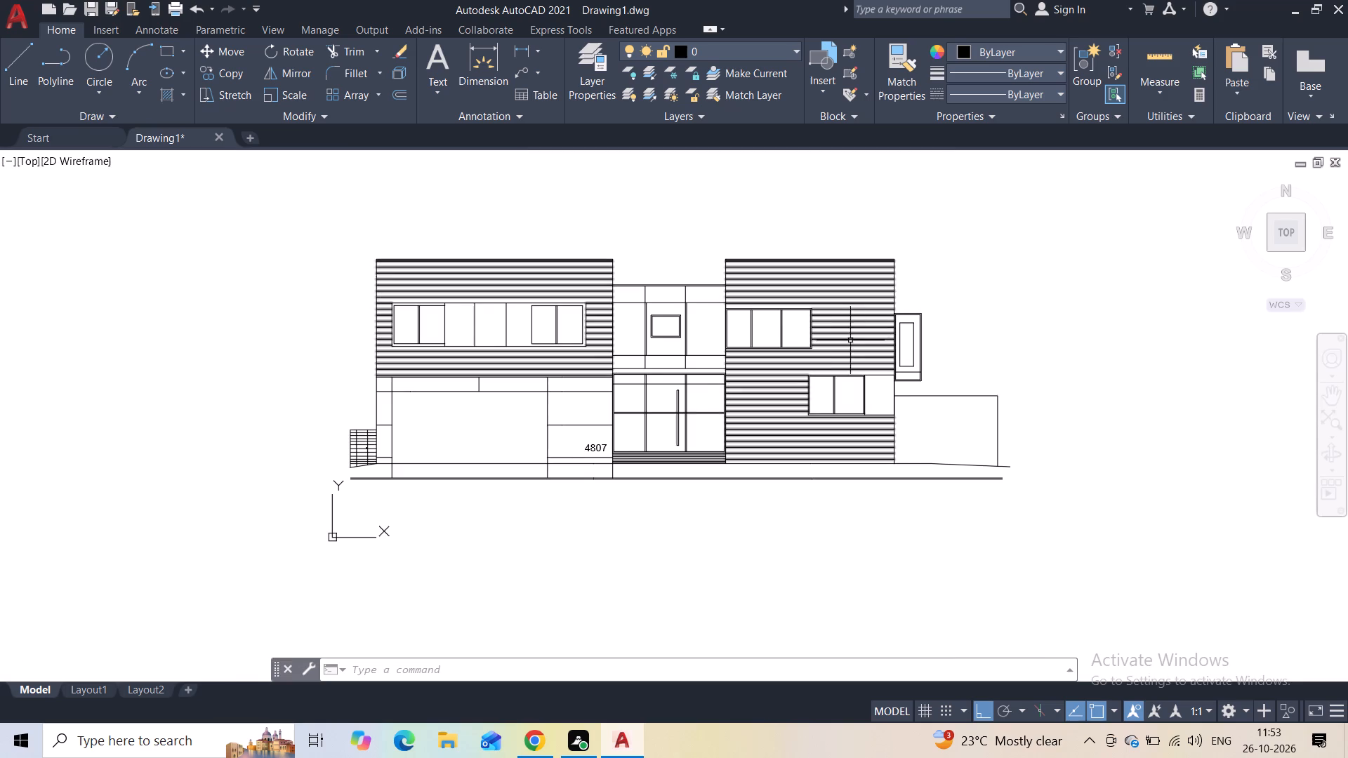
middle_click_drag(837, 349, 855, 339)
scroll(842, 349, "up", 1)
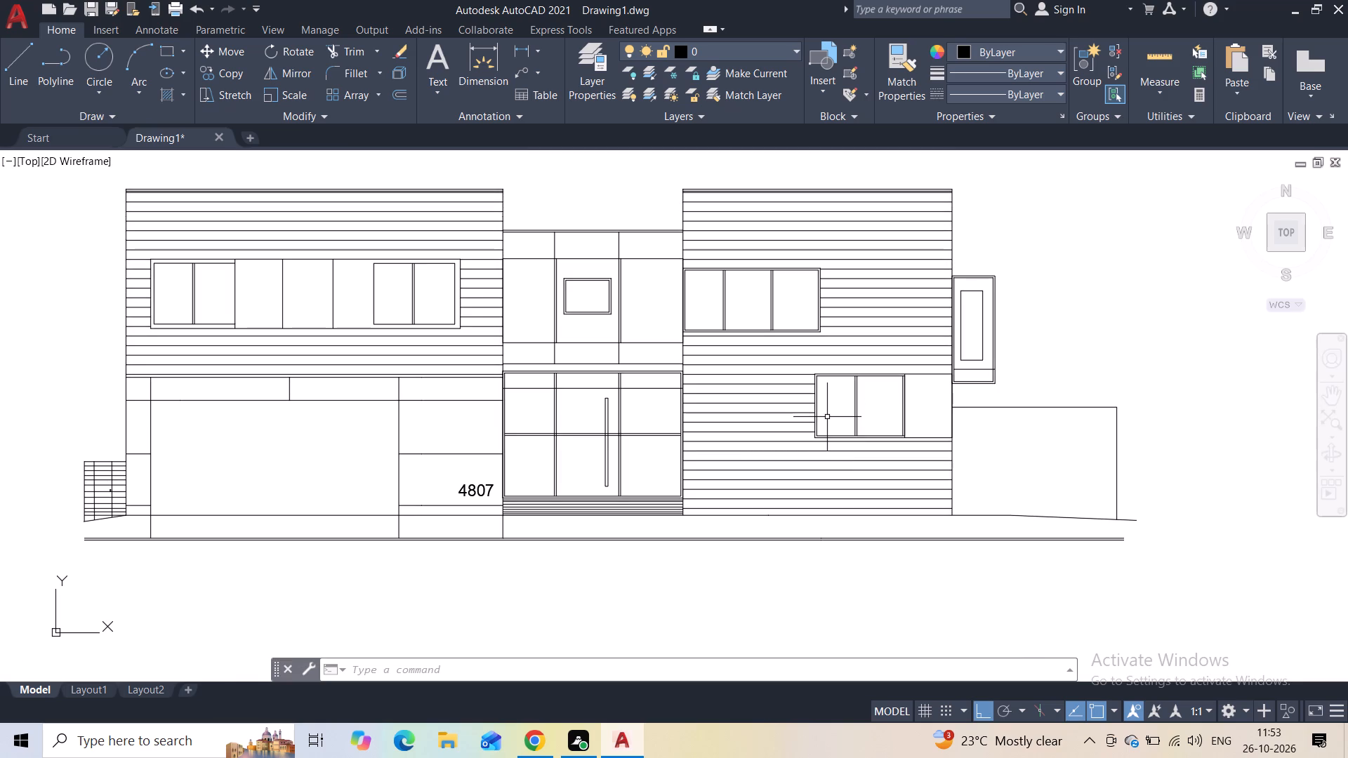
Solid-hatch the three plain panels between the large block's upper windows, including the second window's surround, in light grey 199,200,202.
key("h")
left_click(862, 454)
left_click(491, 73)
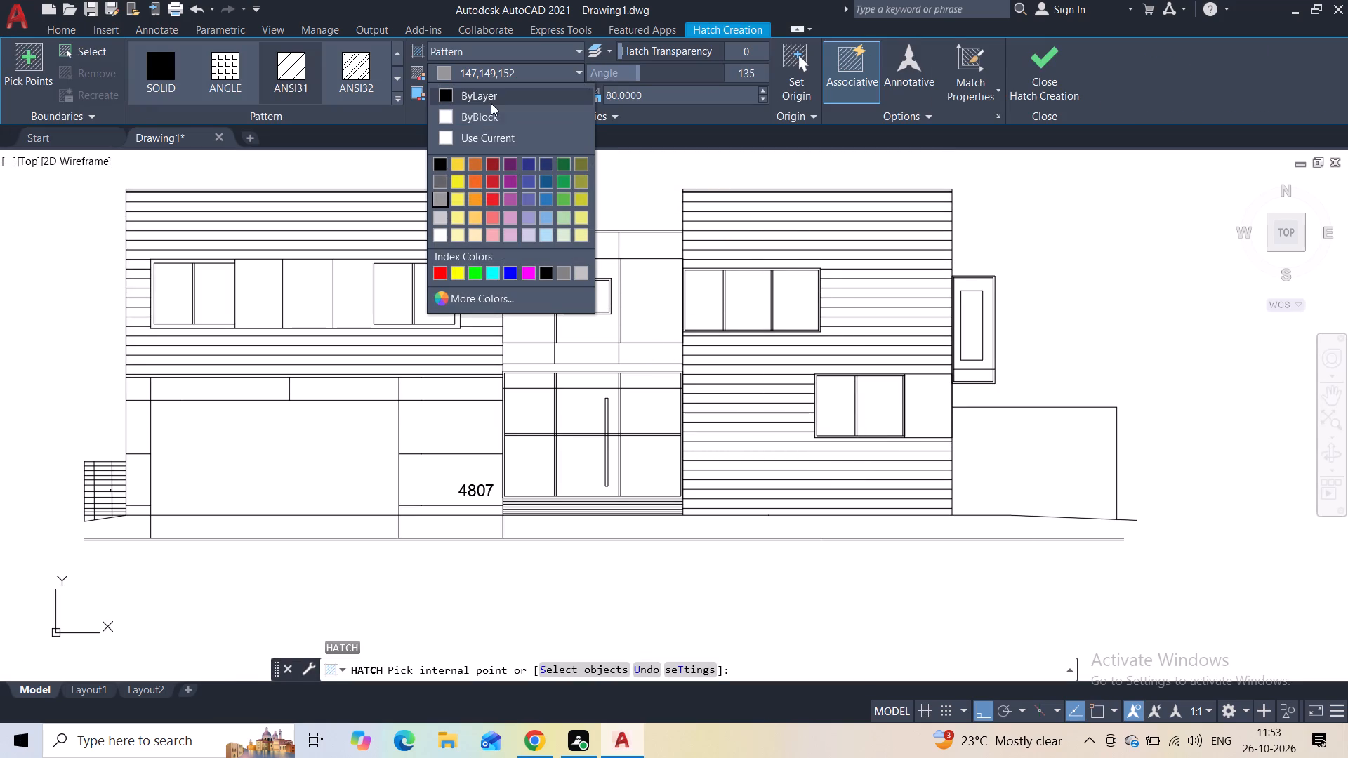
left_click(175, 81)
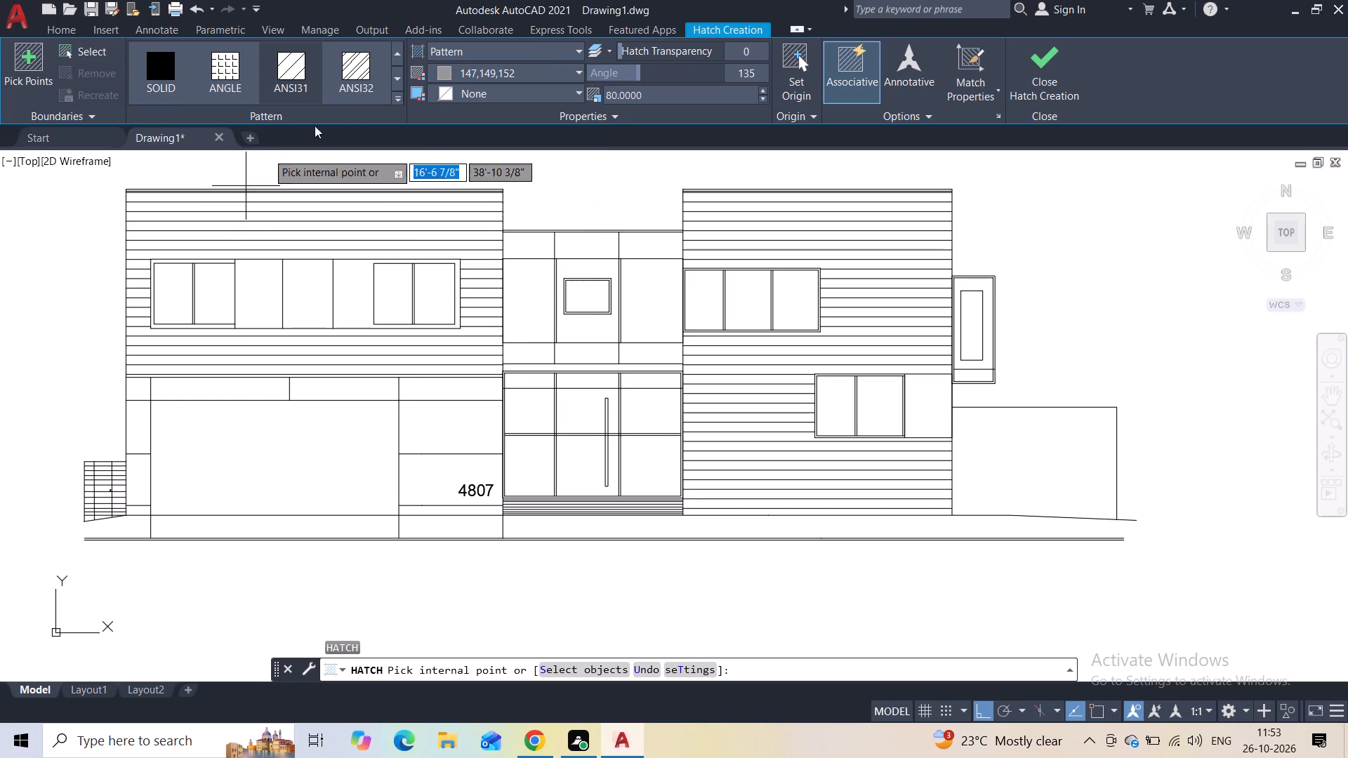
left_click(457, 70)
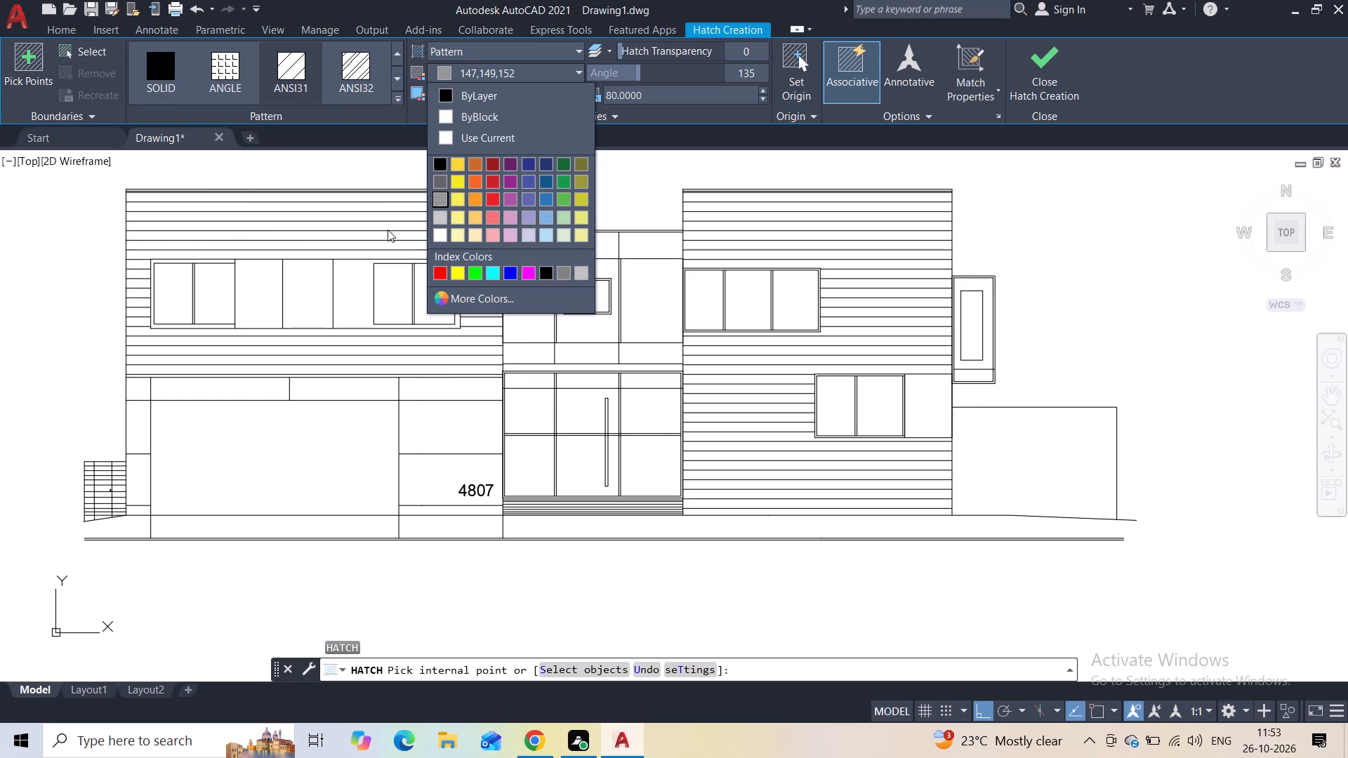
left_click(264, 293)
left_click(263, 294)
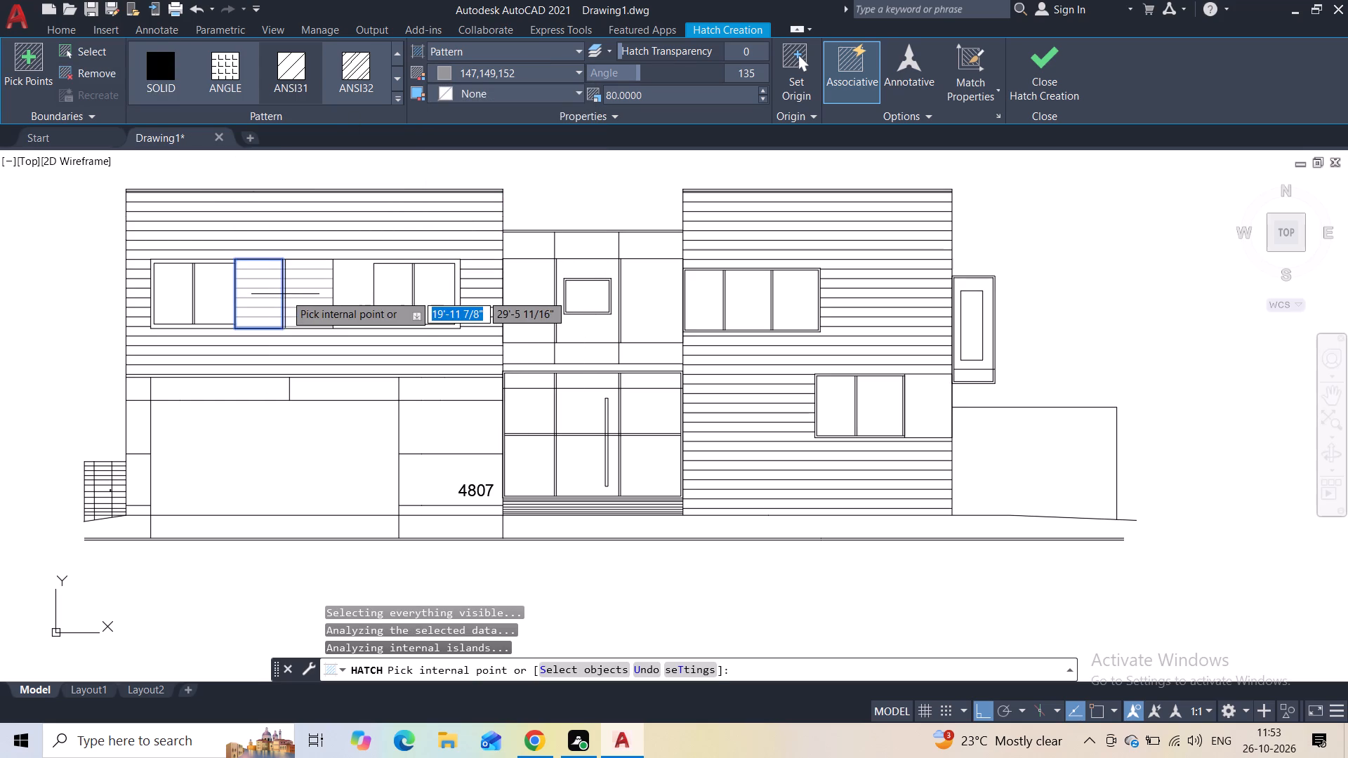
left_click(171, 81)
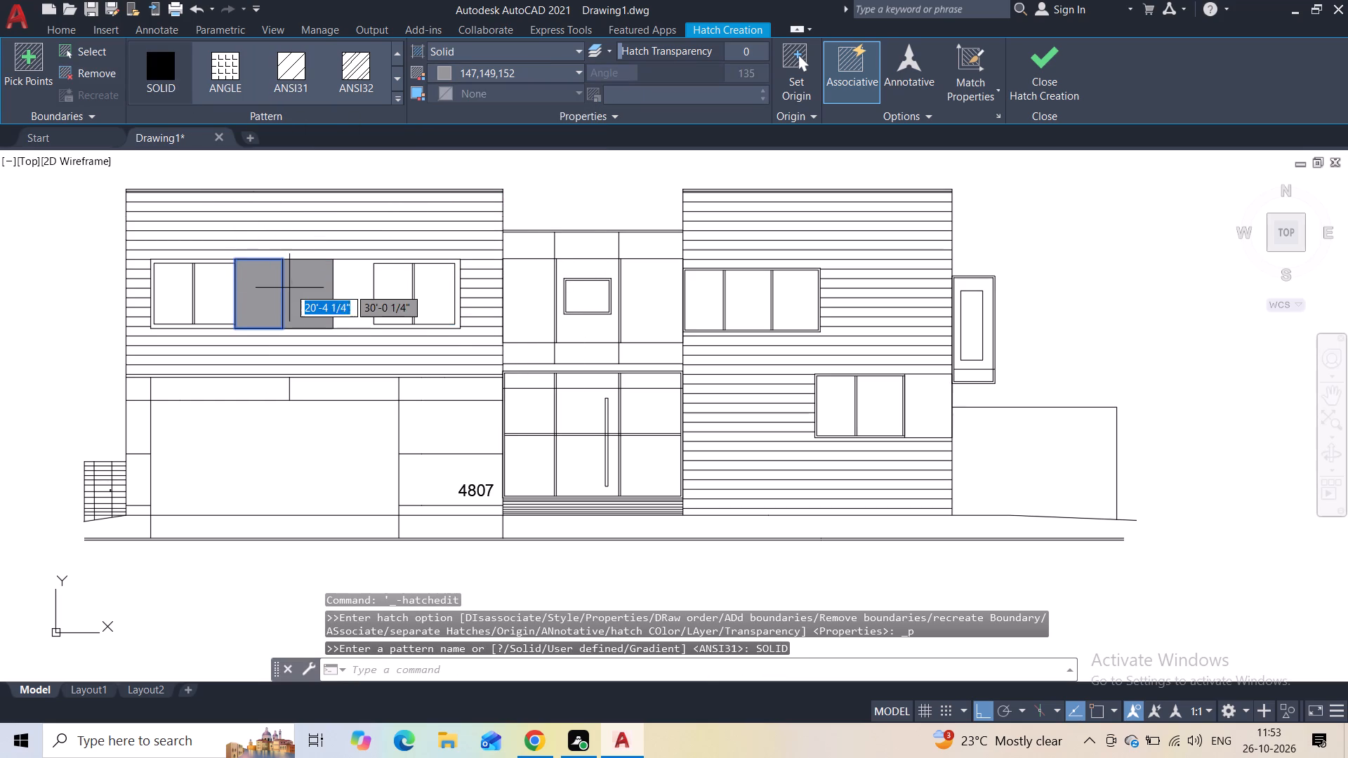
left_click(300, 291)
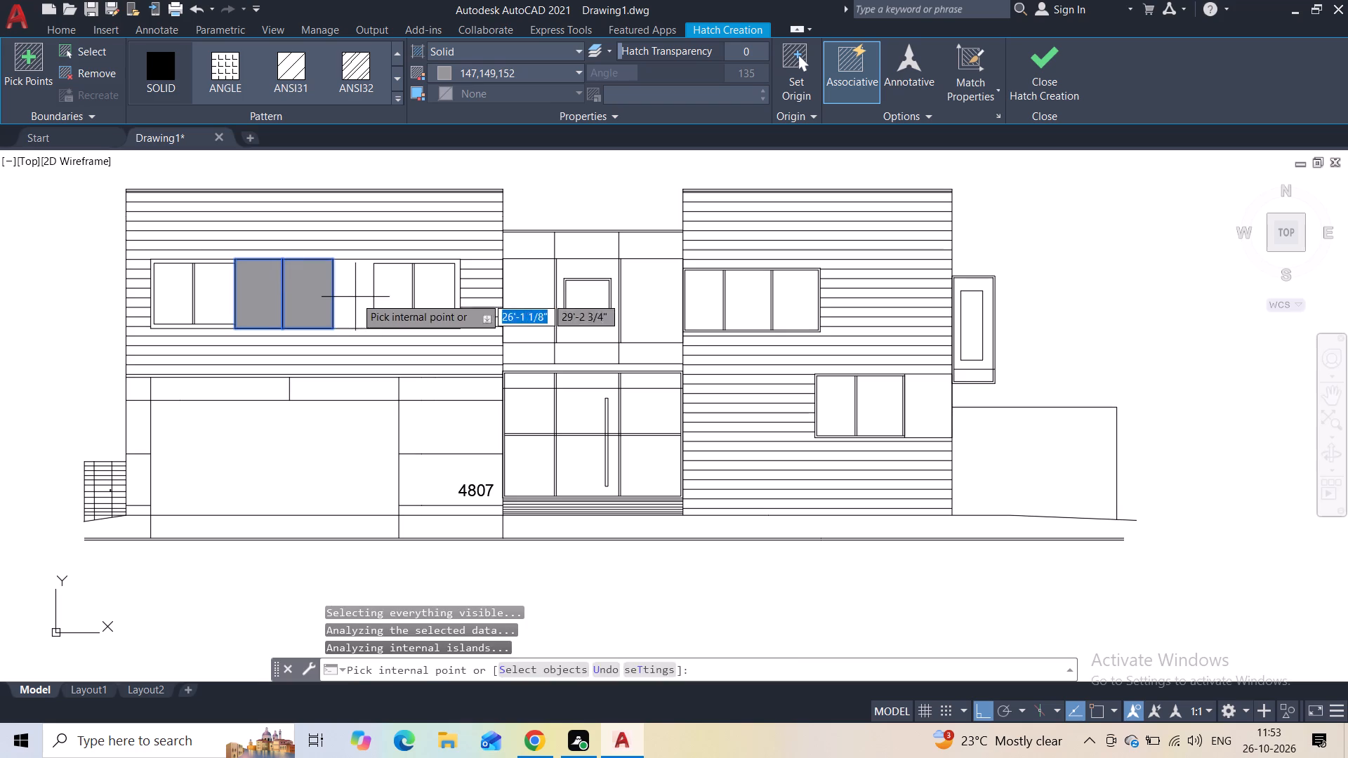
left_click(355, 297)
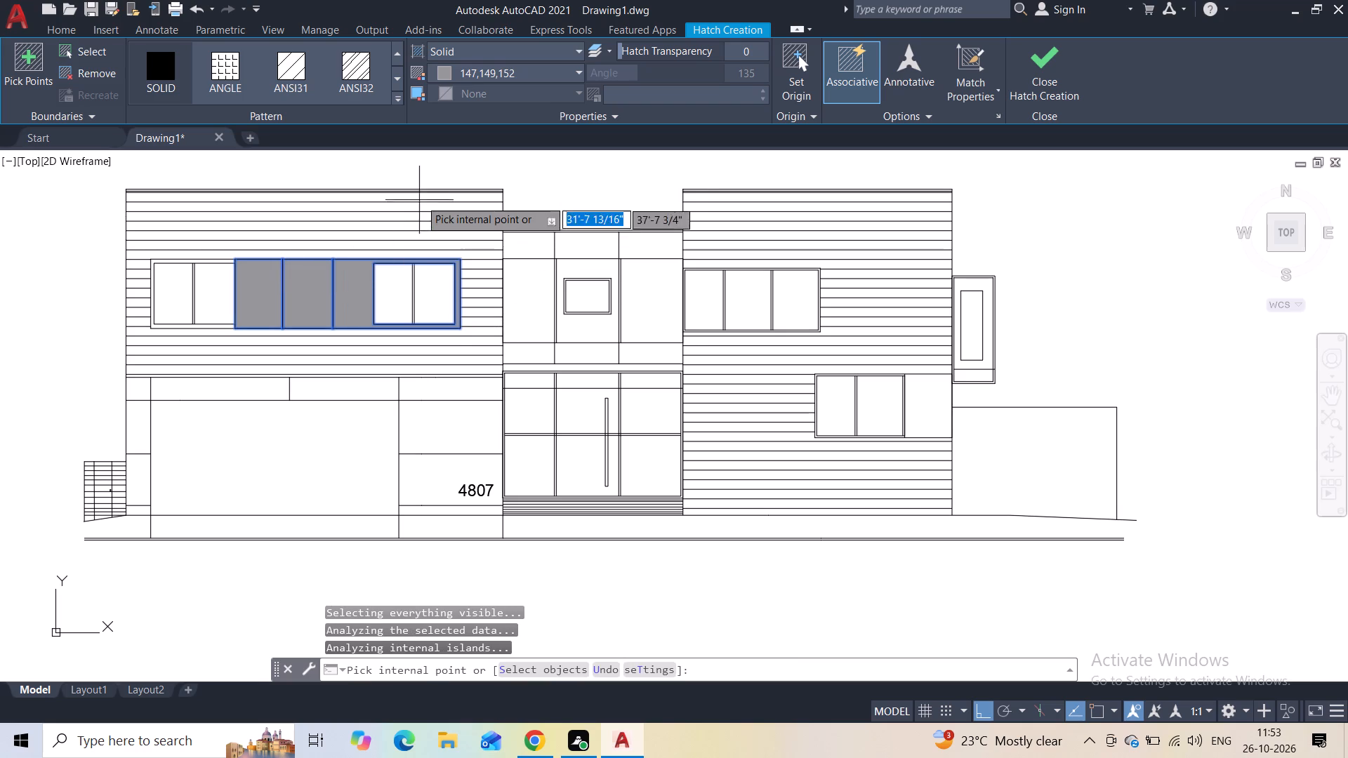
left_click(549, 76)
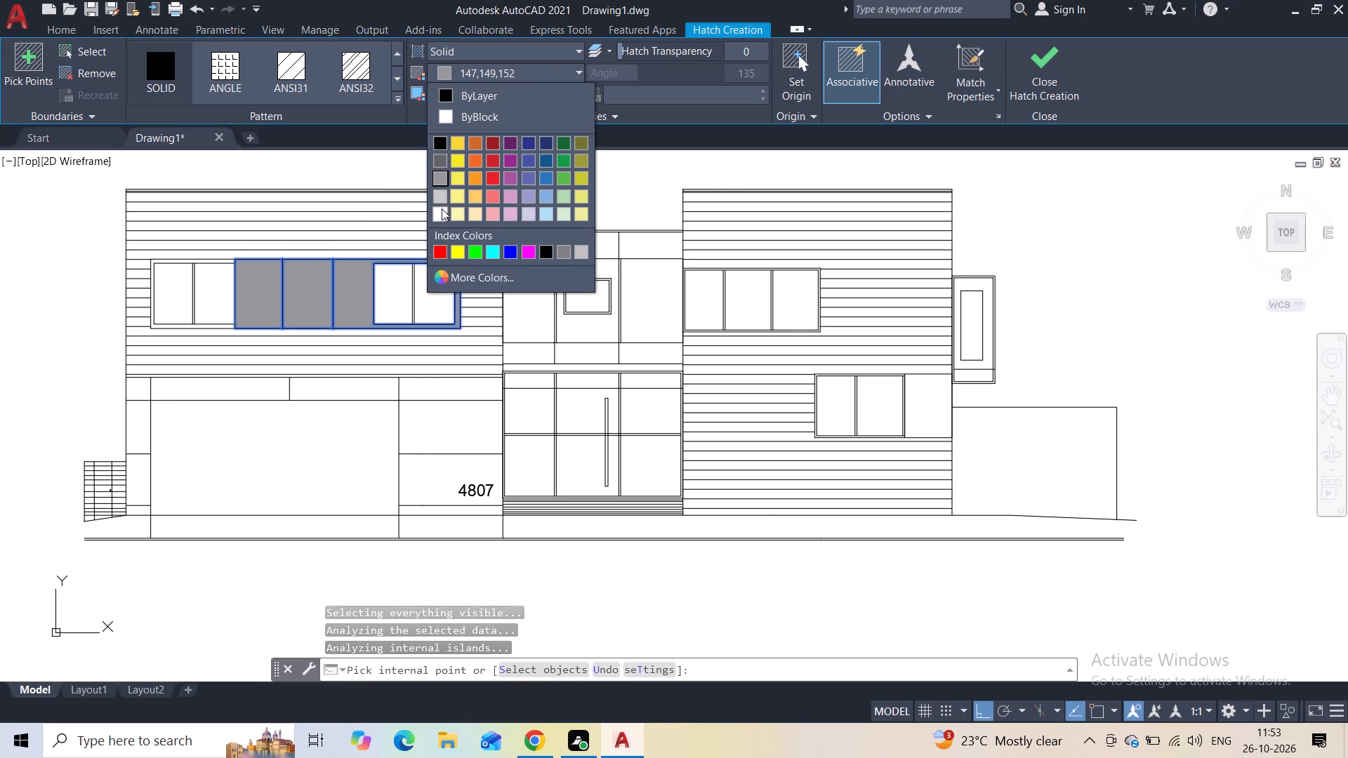
left_click(440, 197)
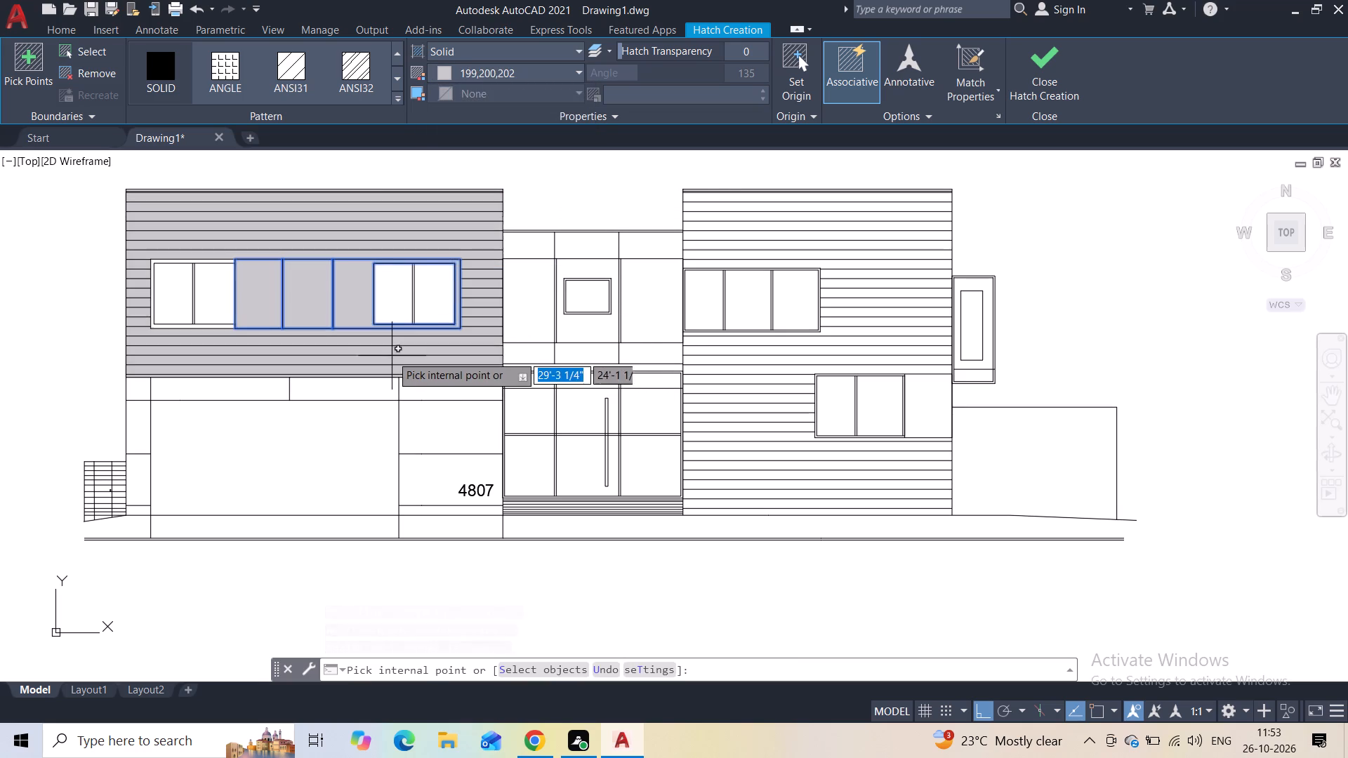
Add the same light grey solid fill to all nine panels of the entrance frame, leaving the door handle unfilled.
left_click(537, 423)
scroll(536, 421, "up", 2)
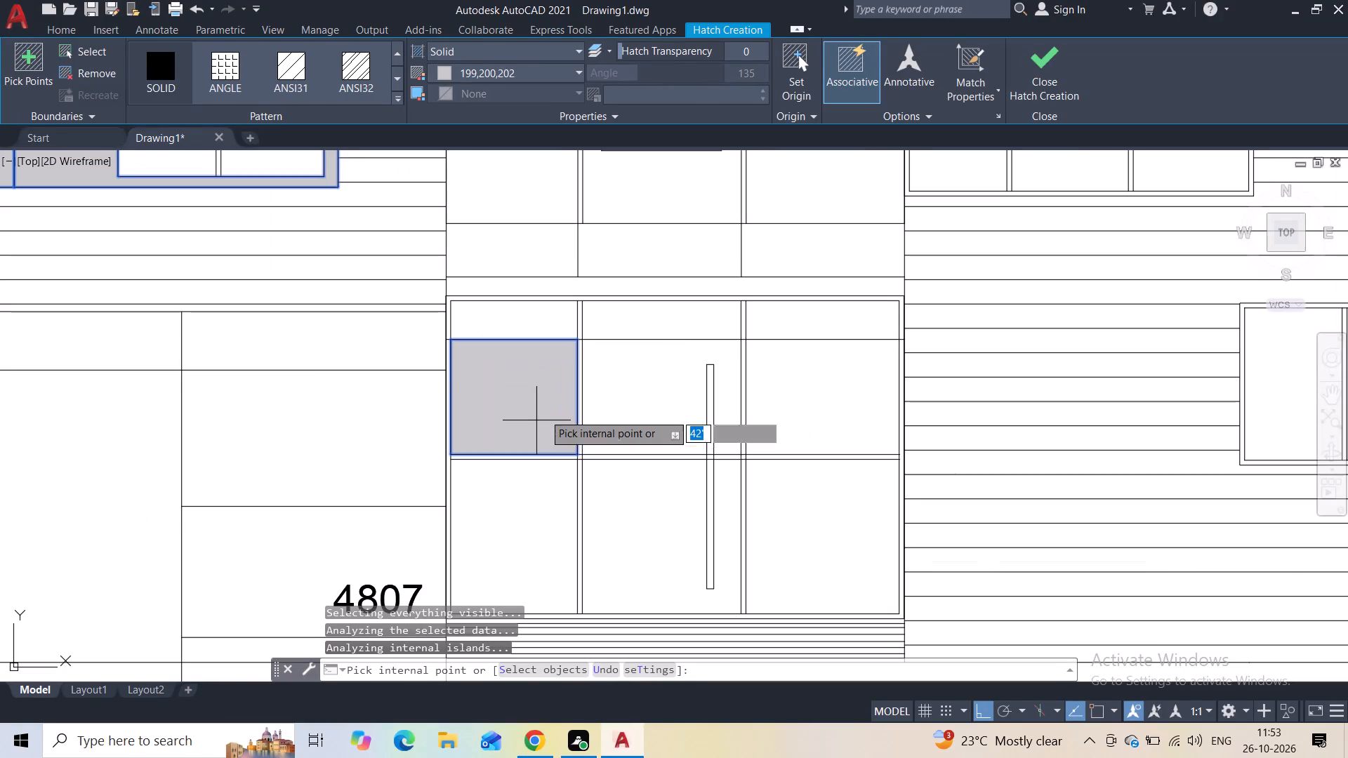
left_click(602, 390)
left_click(801, 378)
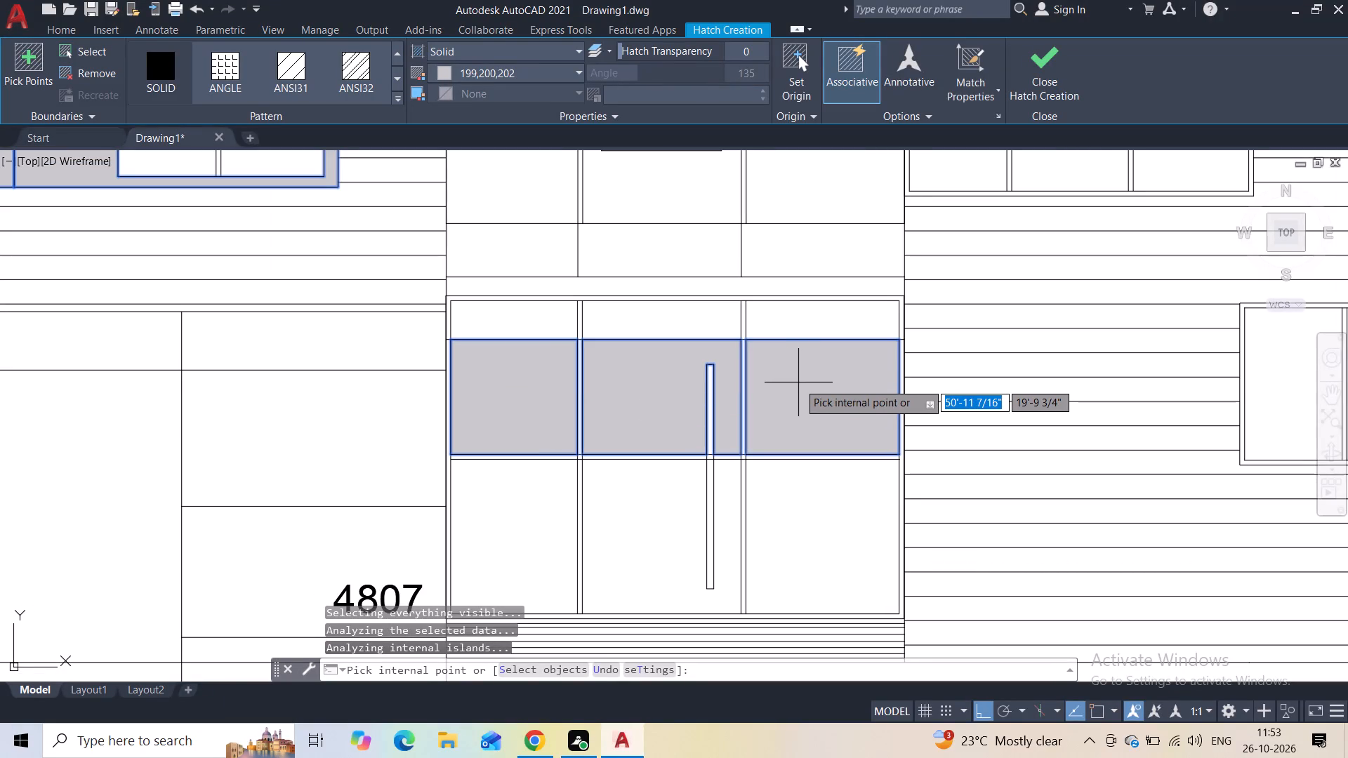
left_click(788, 516)
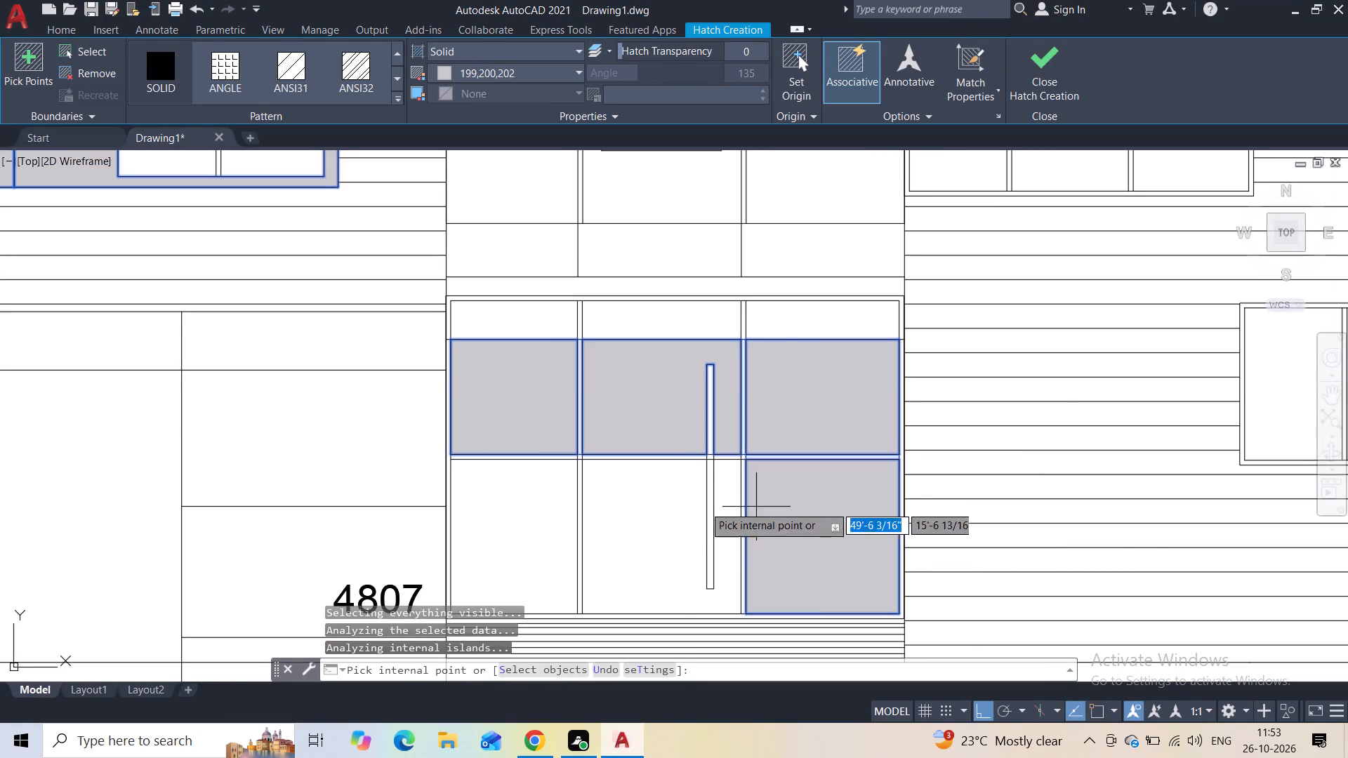
left_click(628, 517)
left_click(539, 526)
left_click(533, 328)
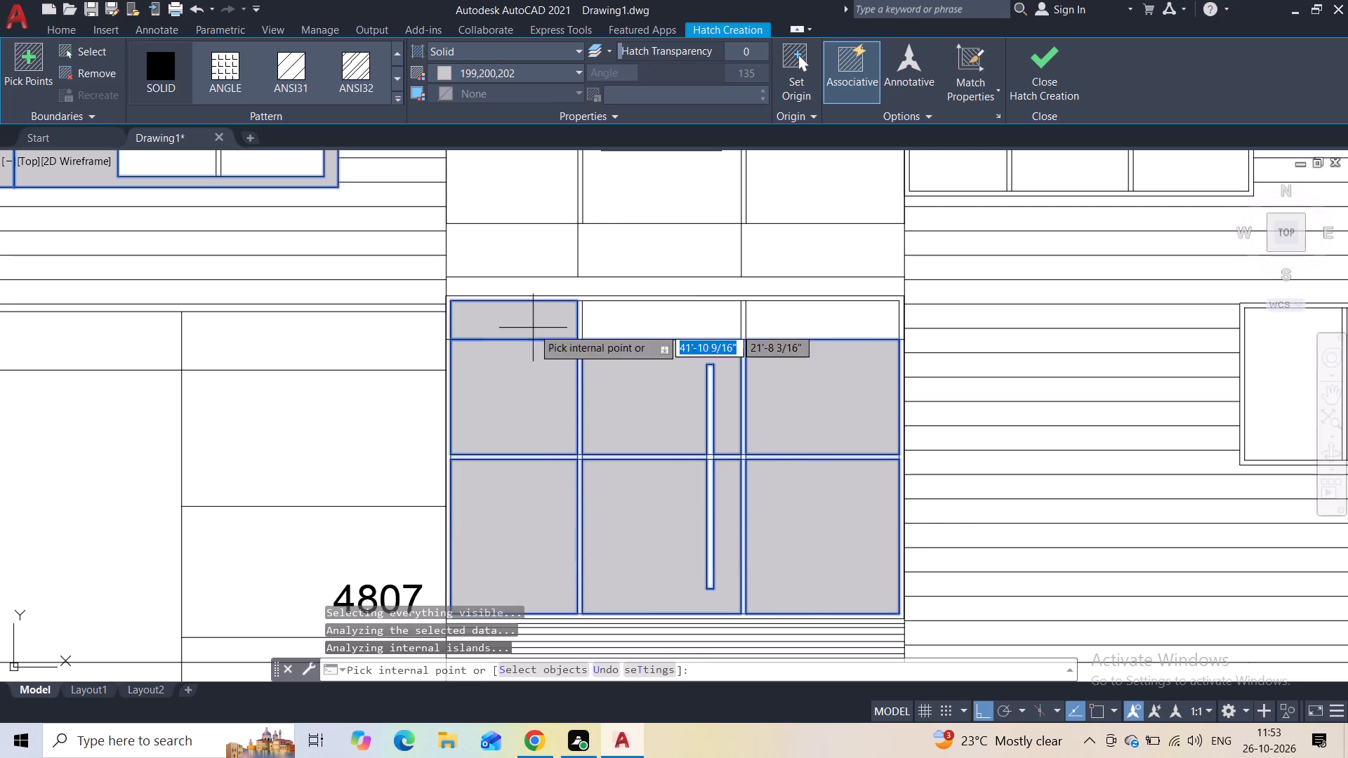
left_click(623, 323)
left_click(785, 313)
scroll(776, 400, "down", 1)
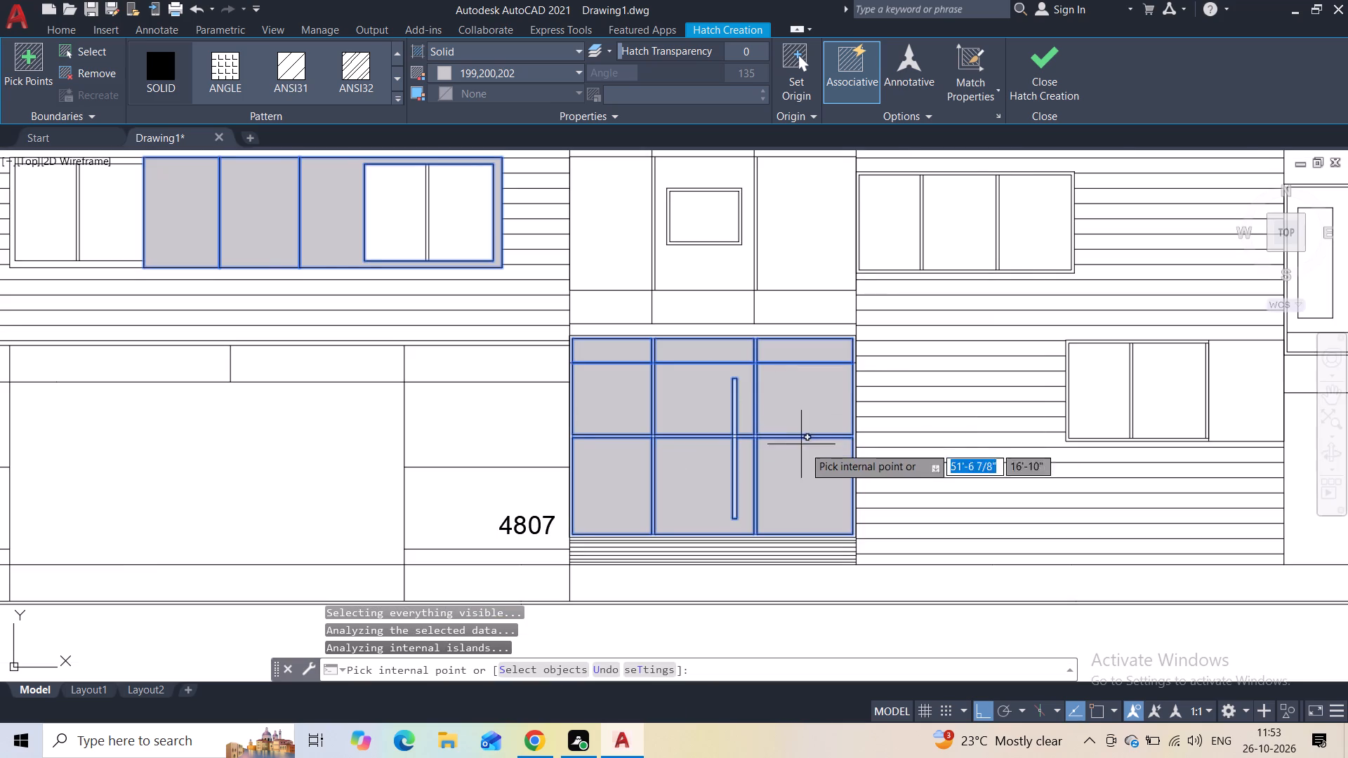
Fill the plain panel beside the smaller block's lower window and the side projection around its narrow rectangle, and finish the light grey hatch.
middle_click_drag(806, 451, 535, 454)
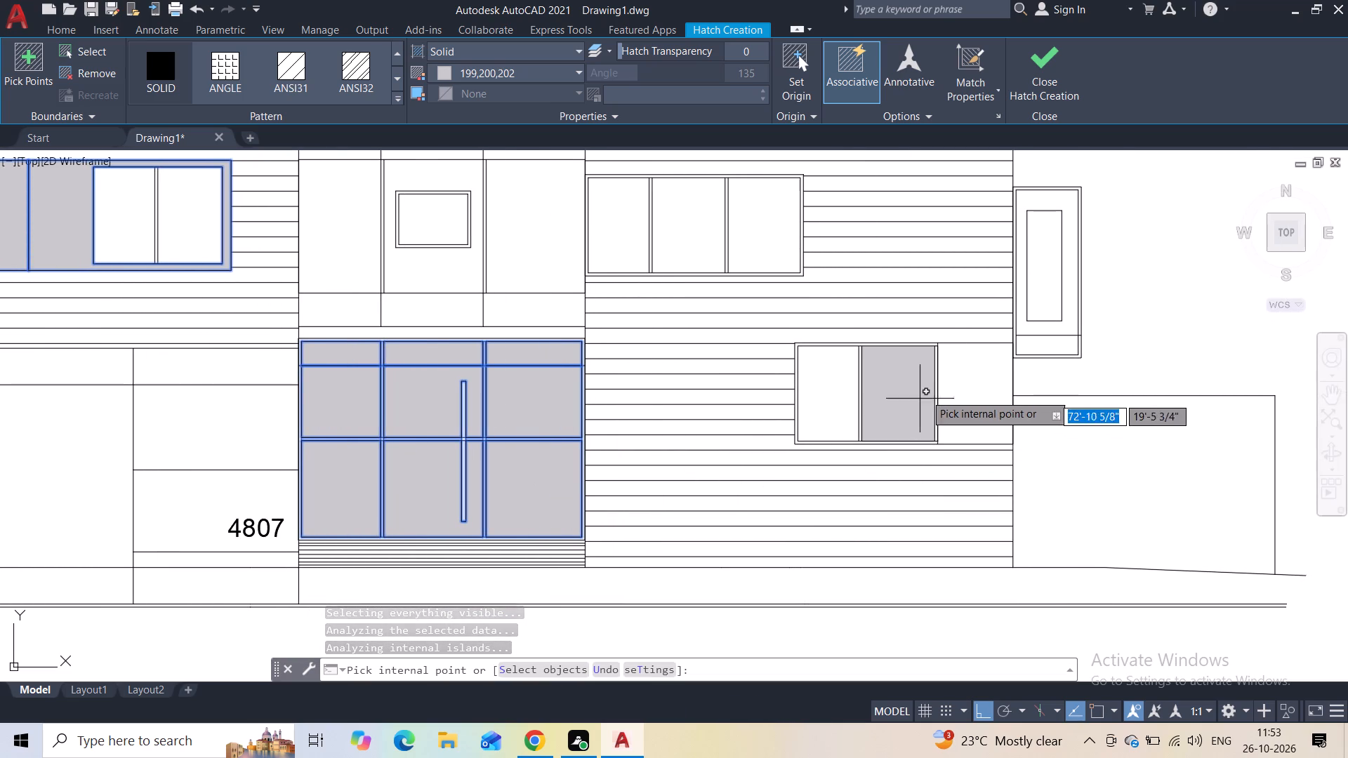
left_click(946, 391)
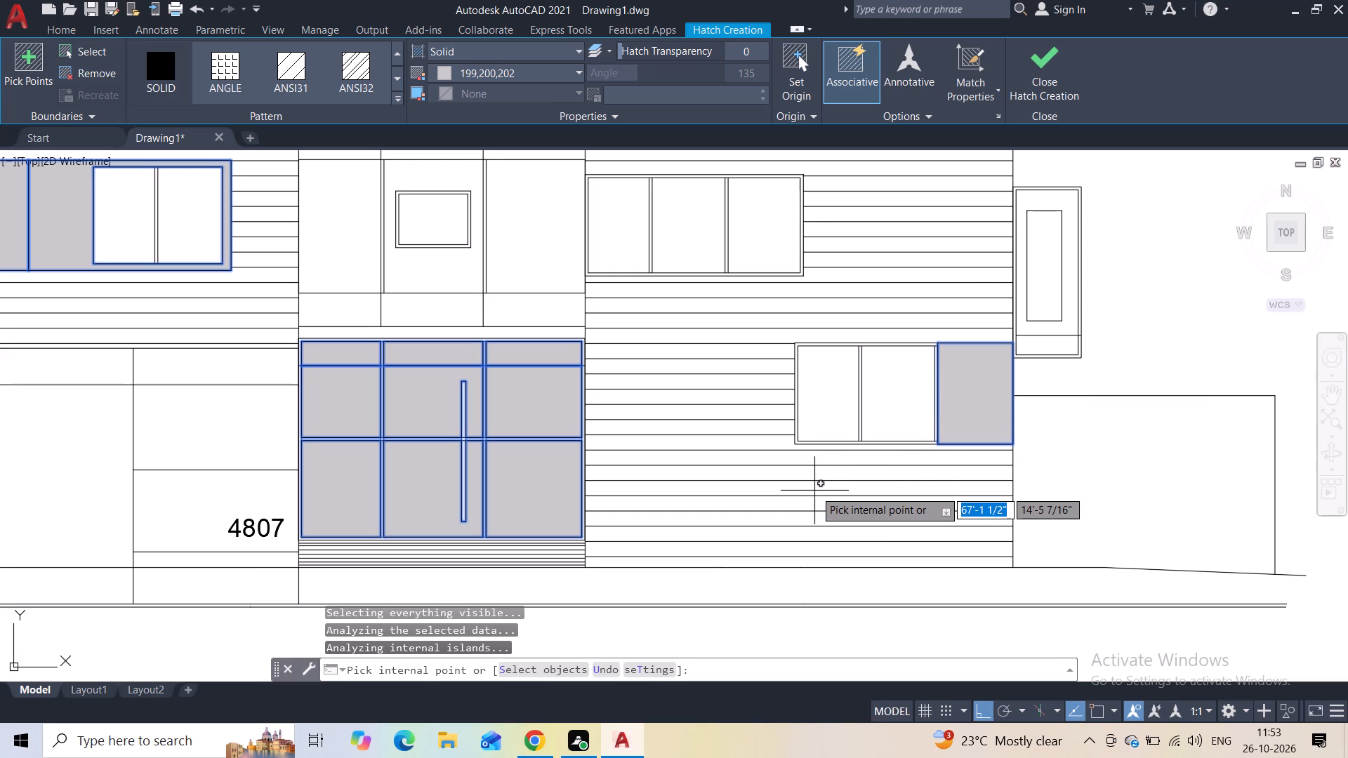
left_click(1045, 343)
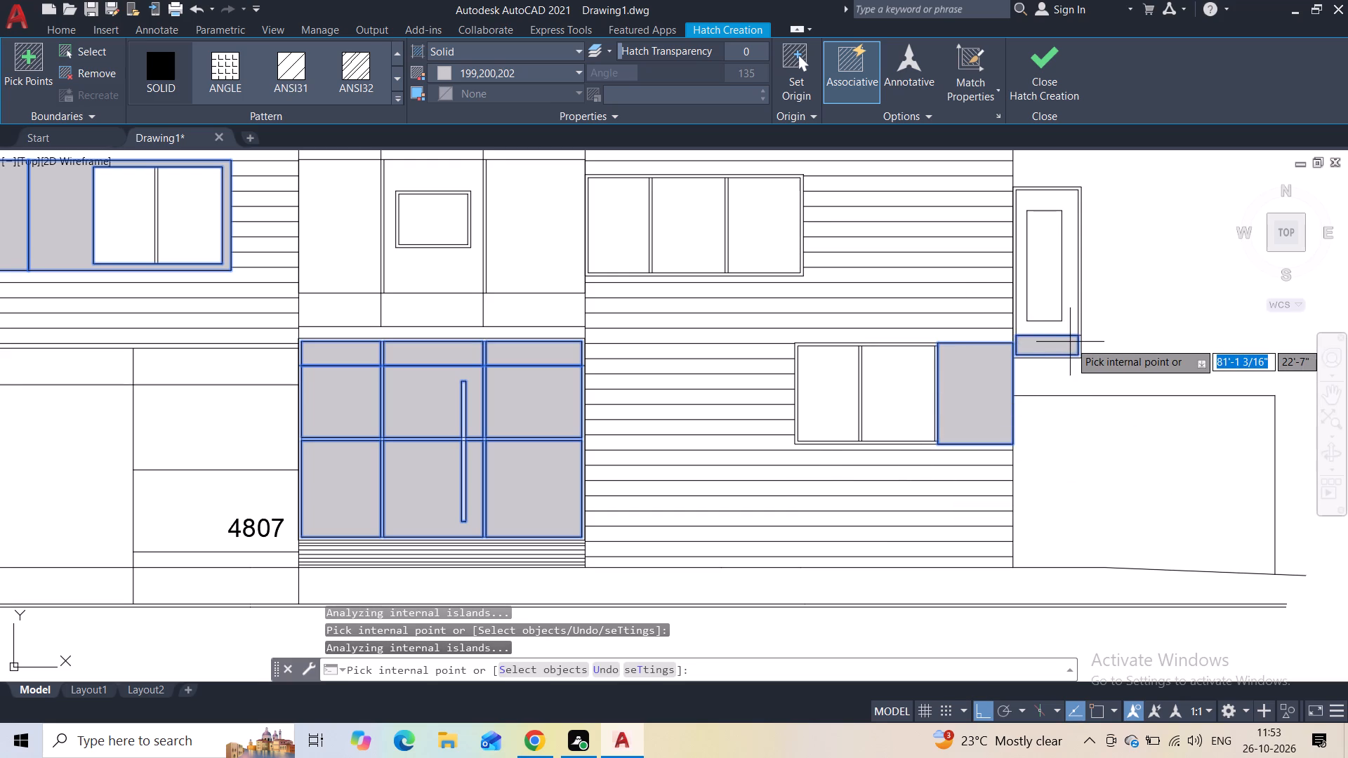
left_click(1066, 229)
left_click(1028, 103)
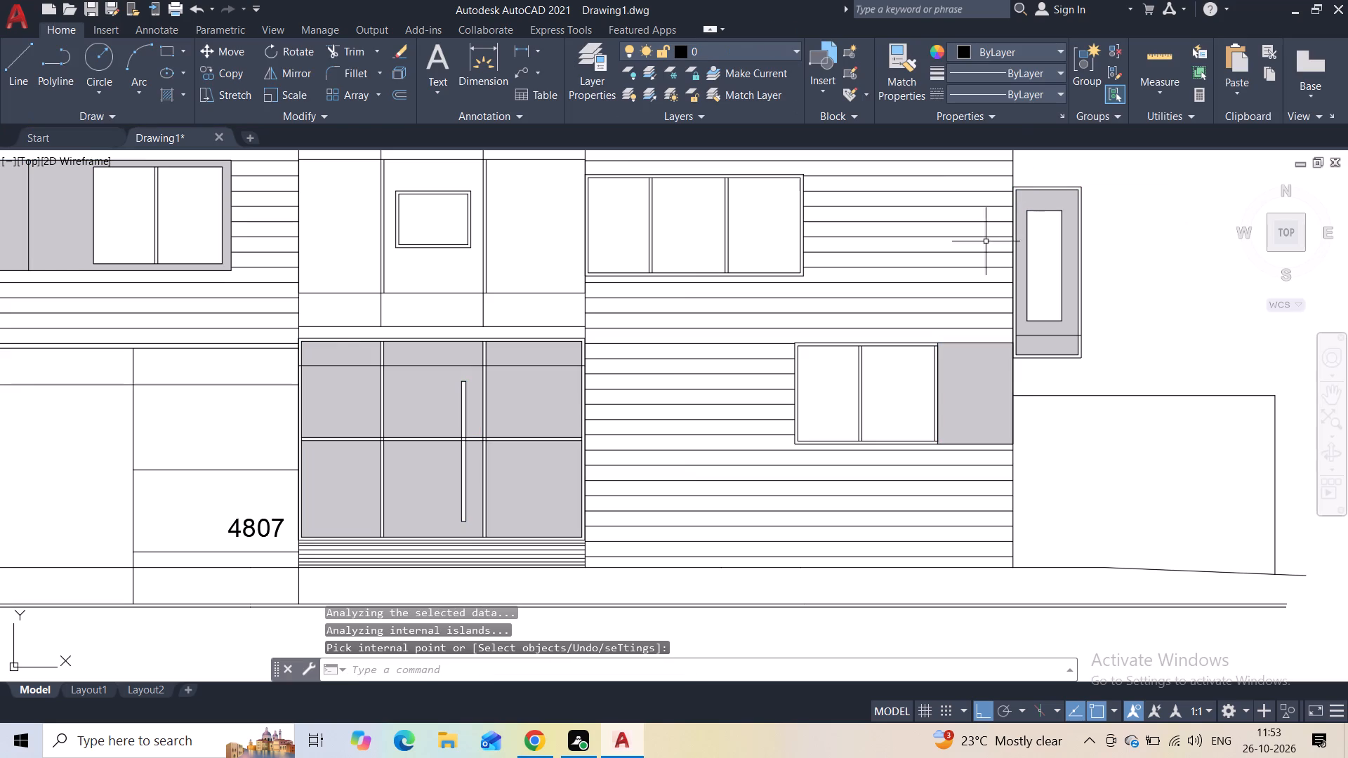
Solid-hatch the garage's outer pier, its corner panel and the adjoining header panel in dark grey 99,100,102.
key("h")
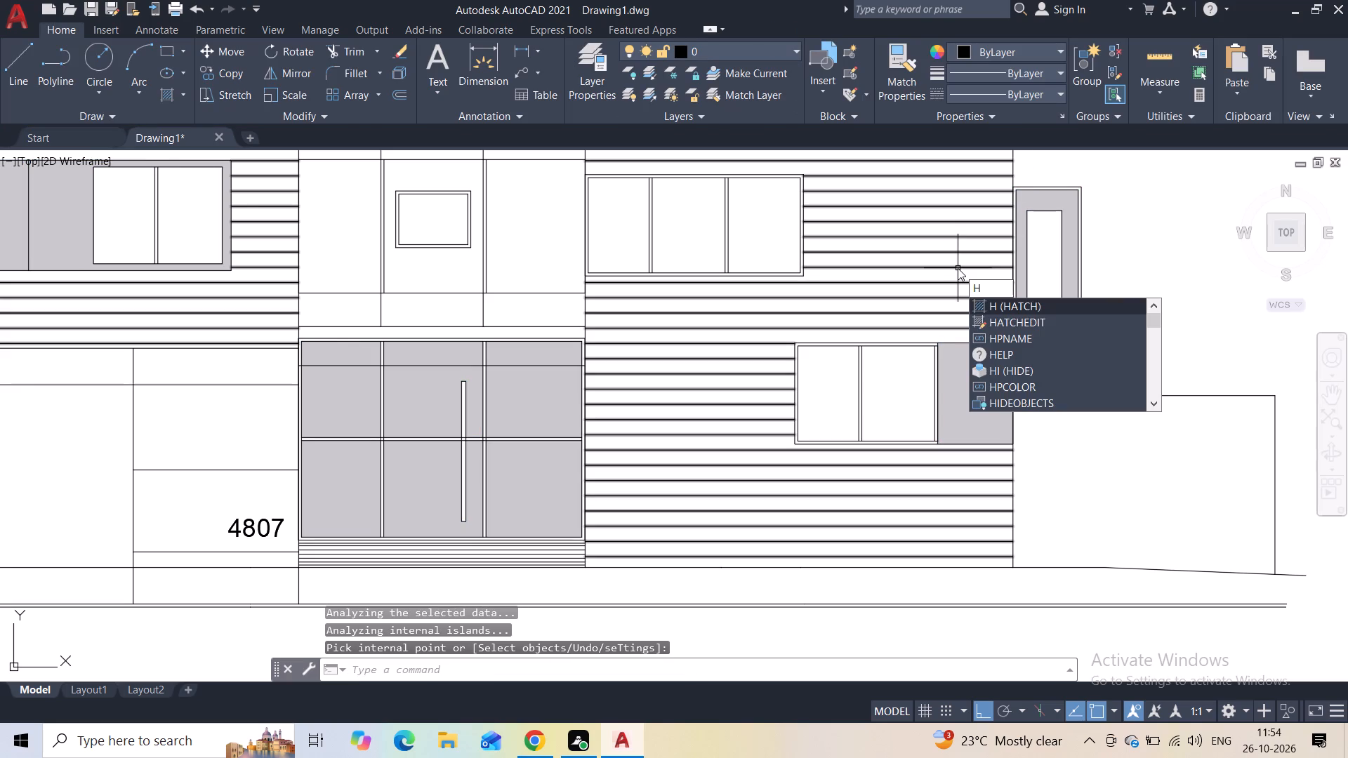
left_click(1005, 304)
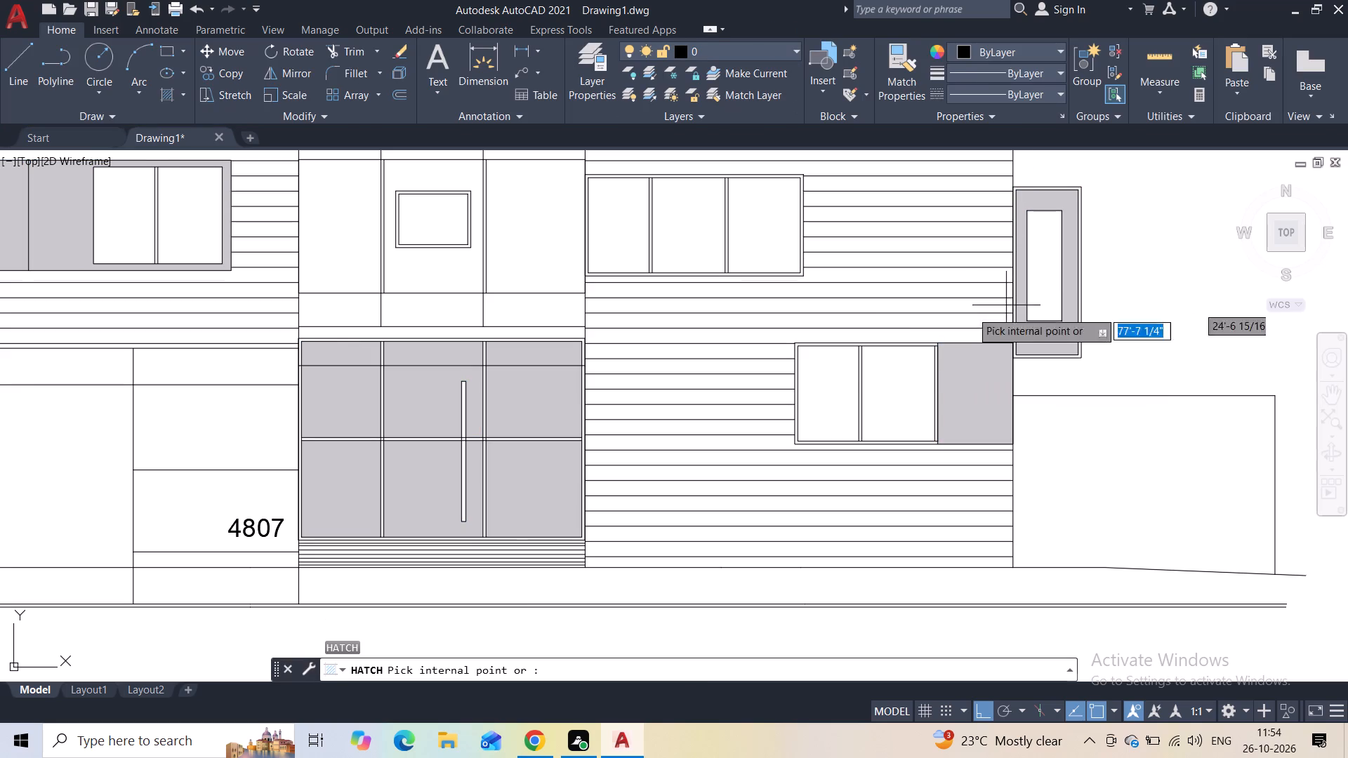
left_click(489, 72)
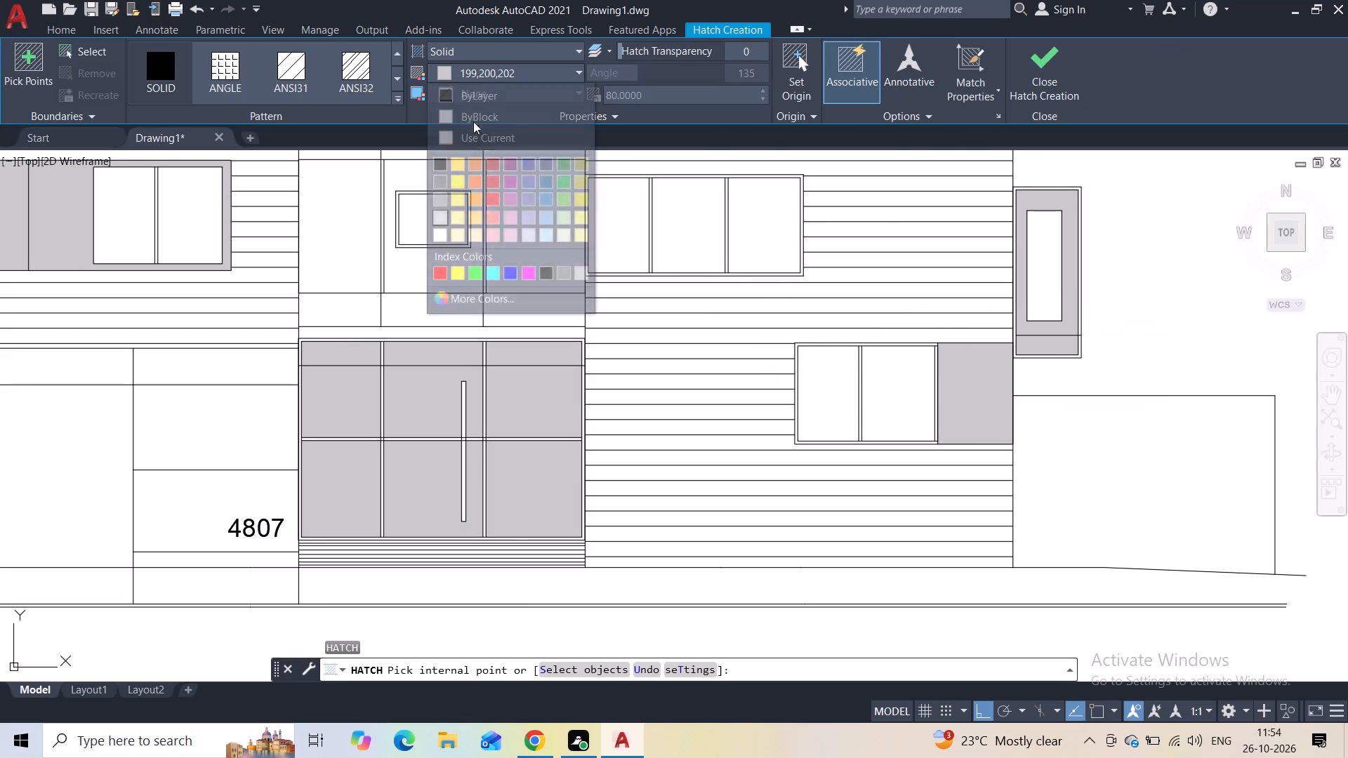
left_click(445, 182)
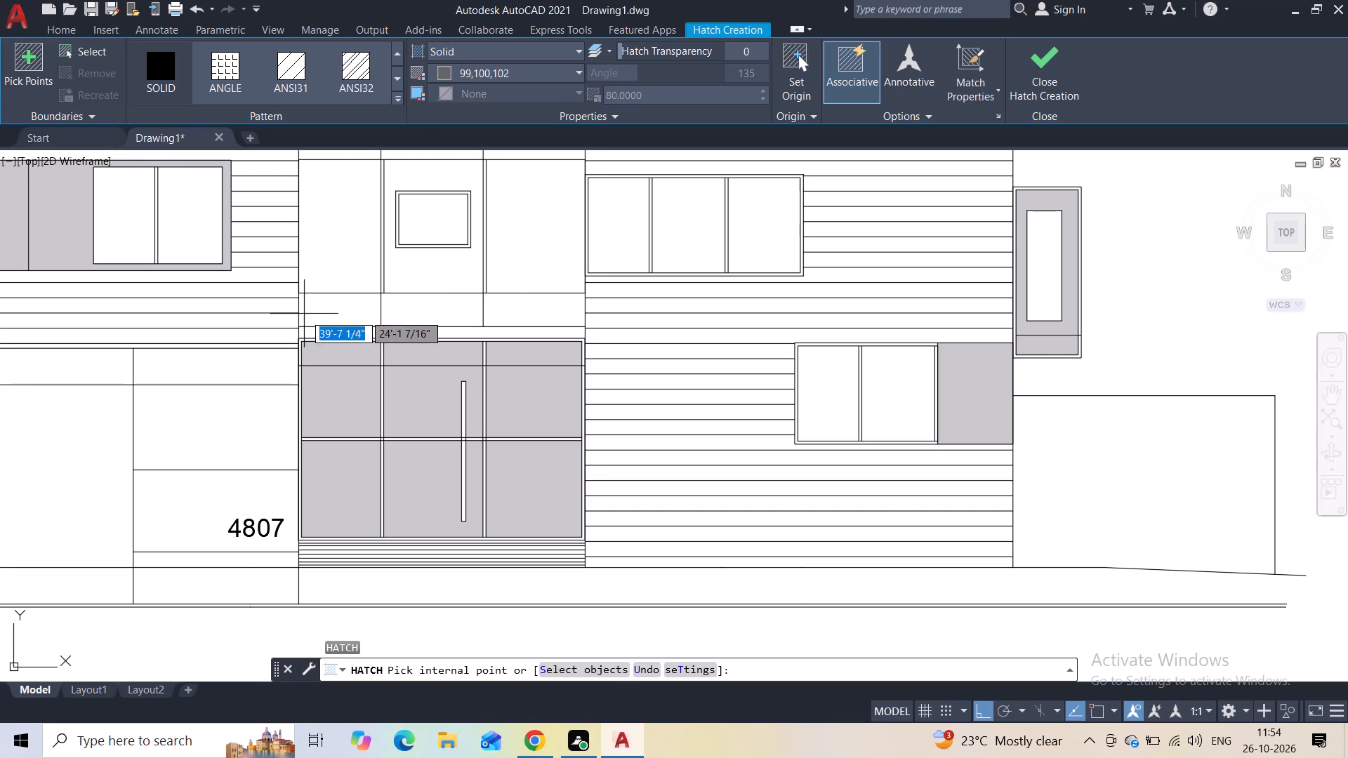
scroll(253, 423, "down", 1)
middle_click_drag(253, 425, 642, 314)
scroll(281, 339, "up", 2)
left_click(340, 404)
left_click(322, 304)
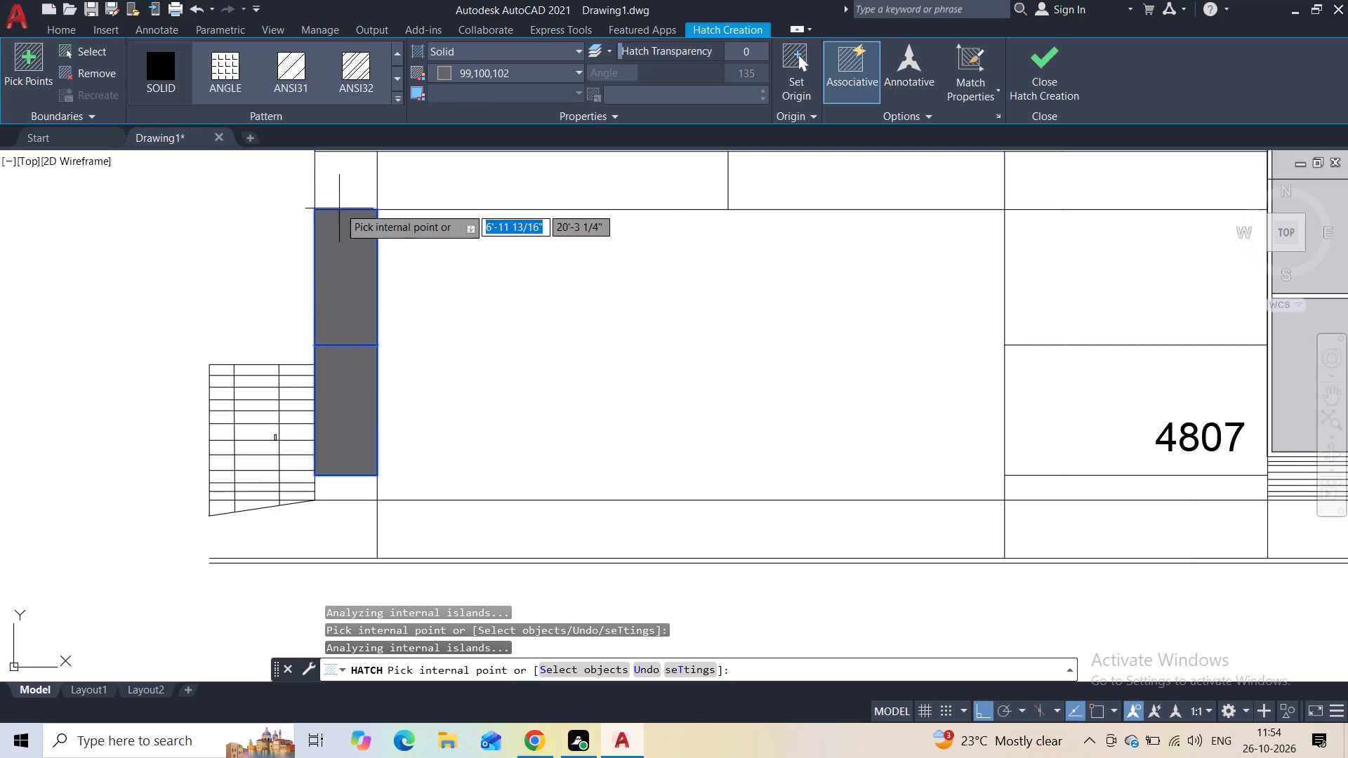
left_click(342, 189)
left_click(486, 182)
Extend the dark grey fill to the remaining header panels and both wall panels at the house number 4807.
middle_click_drag(488, 204, 244, 393)
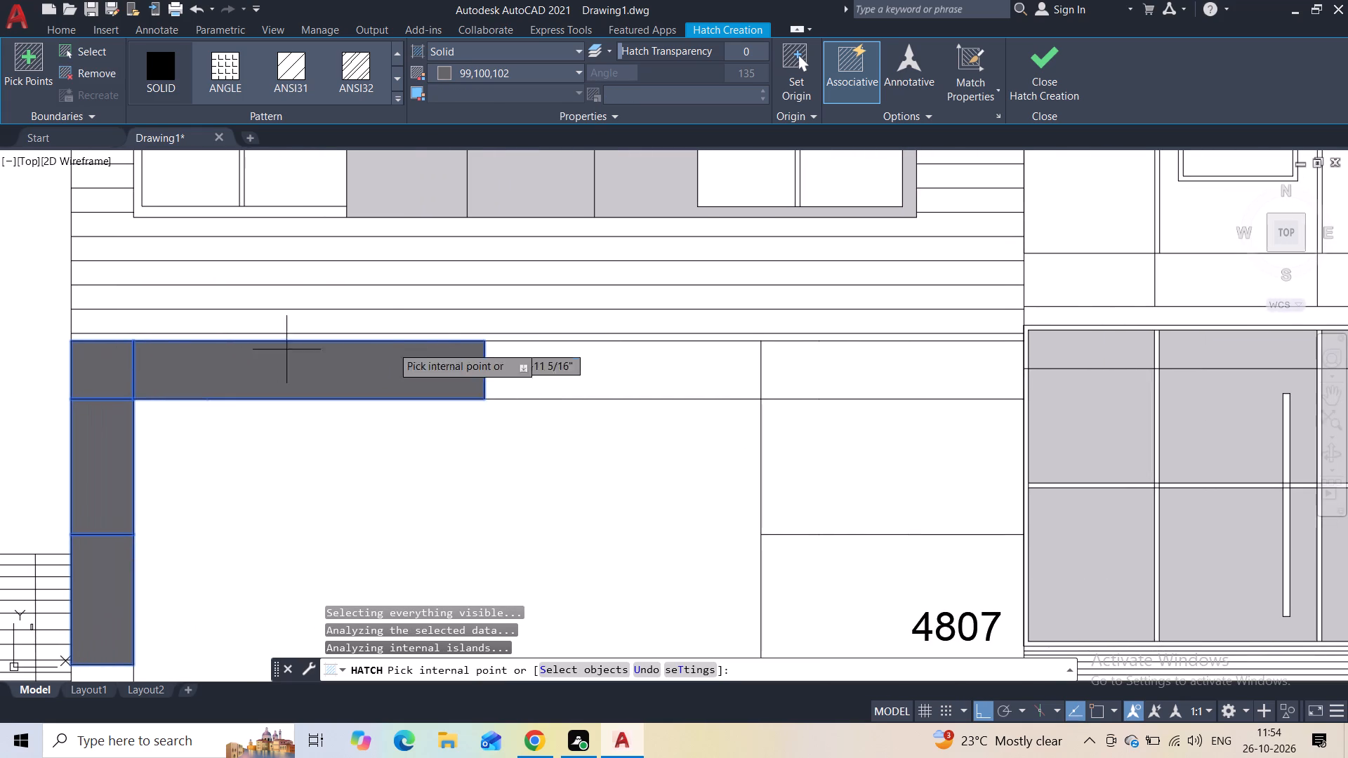
left_click(532, 371)
left_click(857, 372)
left_click(844, 463)
middle_click_drag(844, 474, 679, 266)
left_click(675, 378)
Fill the three panels of both the lower and the upper band on the central block in dark grey and finish the hatch.
scroll(671, 460, "down", 2)
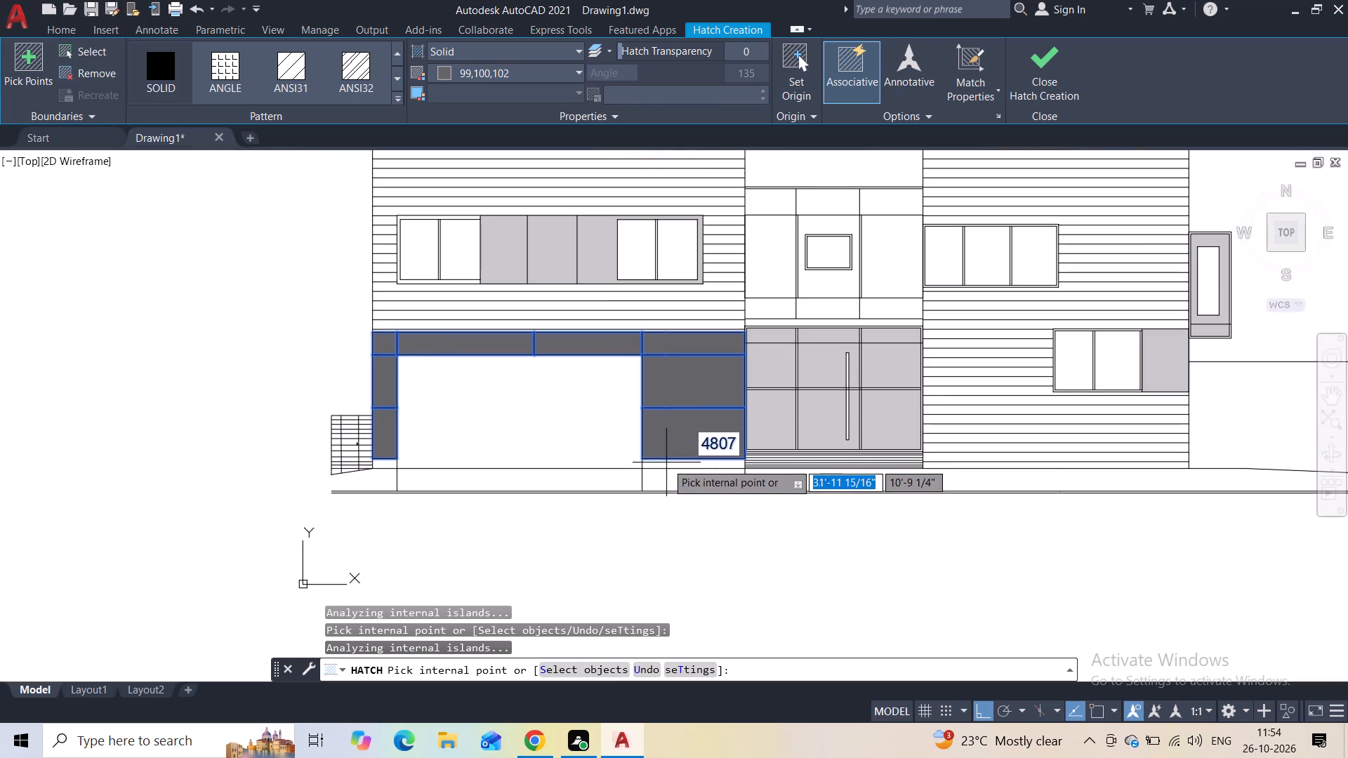
scroll(665, 463, "up", 3)
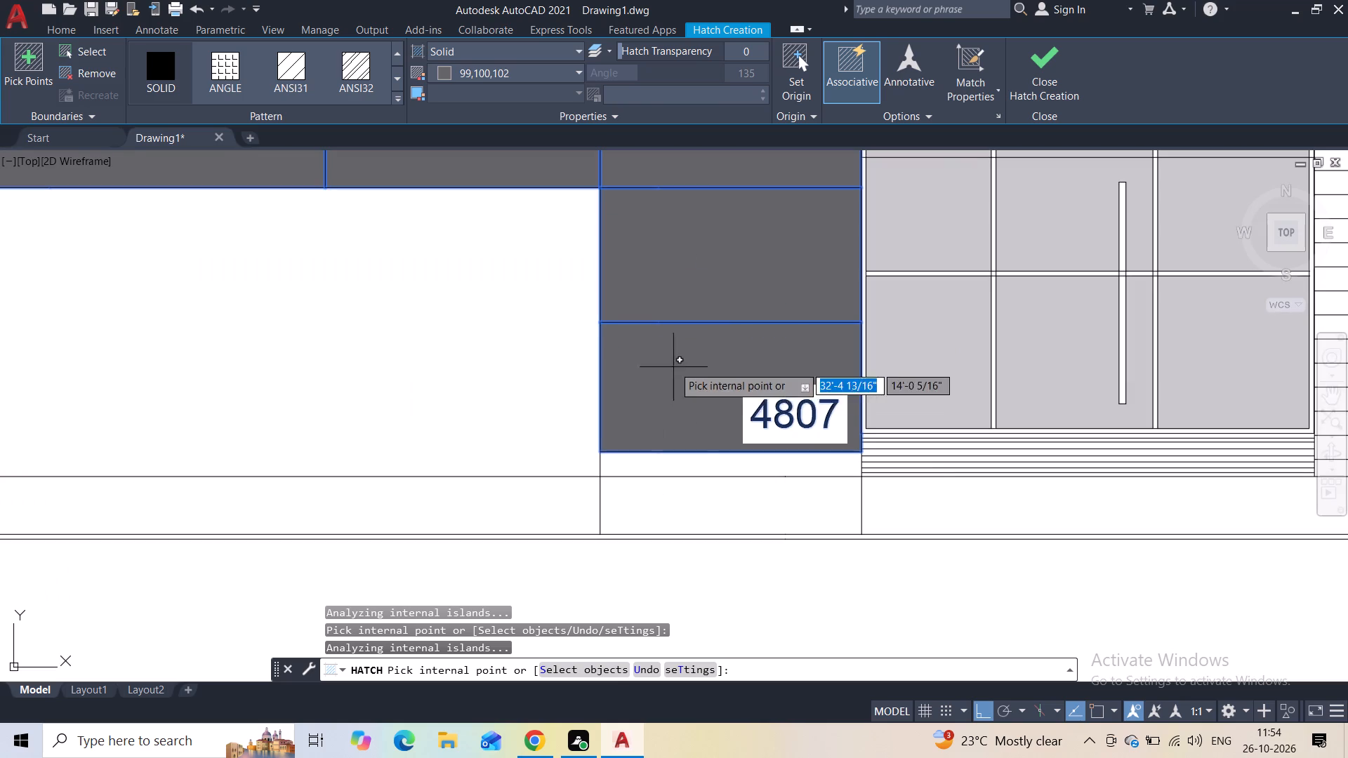
middle_click_drag(677, 335, 436, 534)
scroll(433, 522, "down", 2)
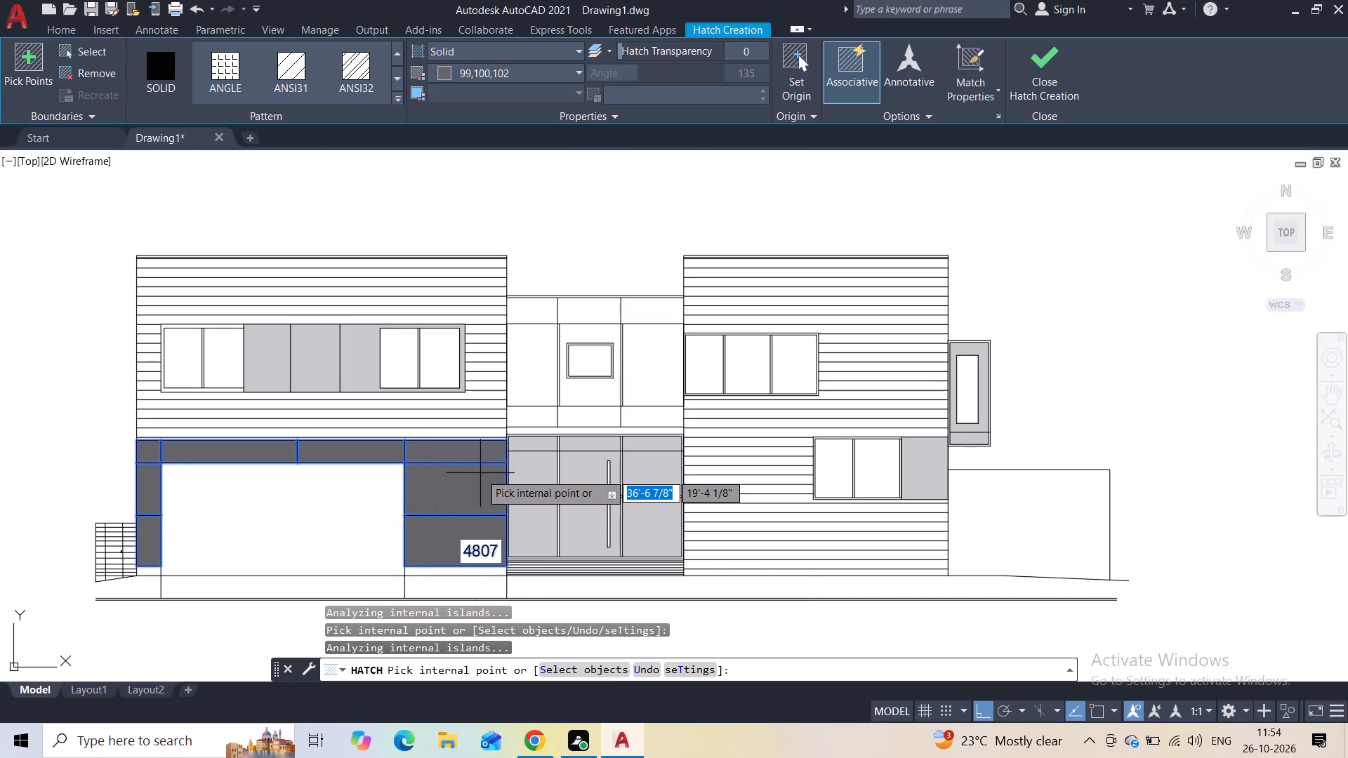
left_click(546, 415)
left_click(586, 420)
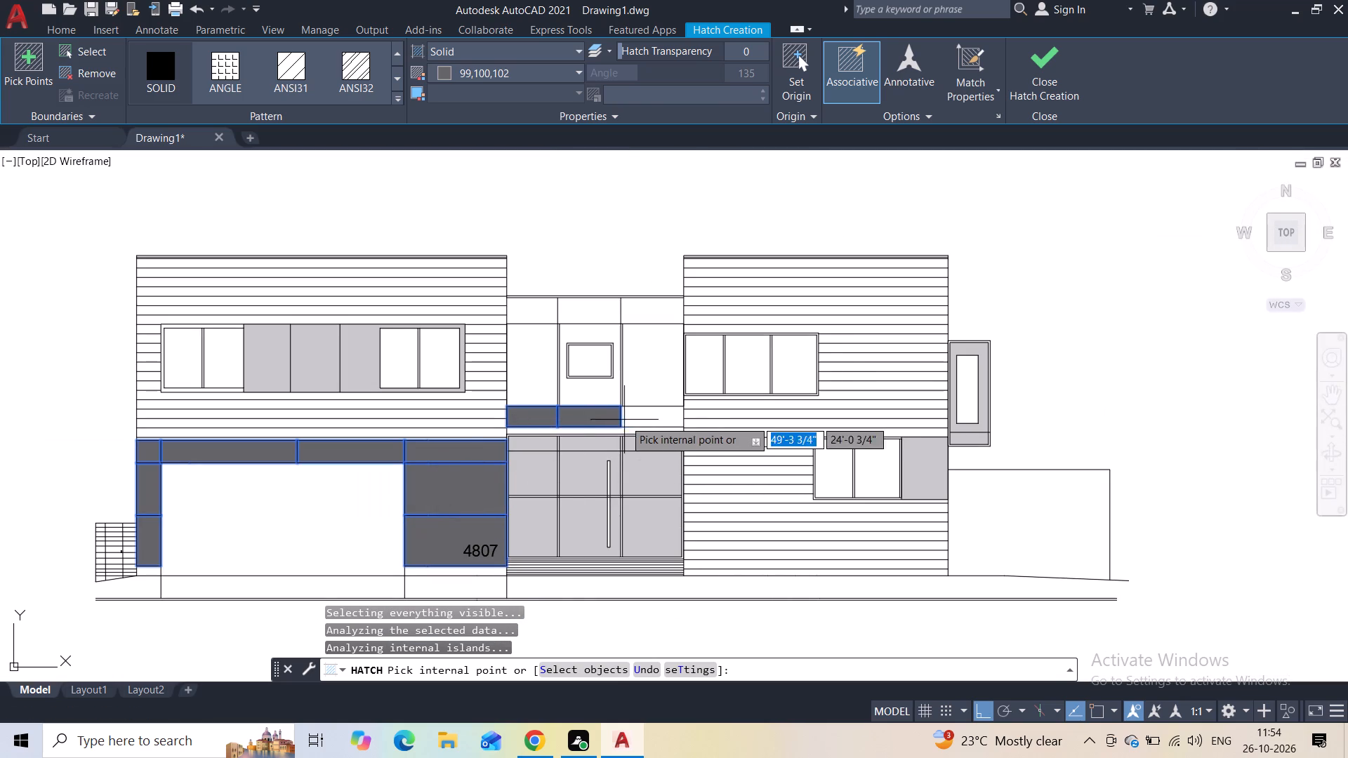
left_click(648, 416)
left_click(633, 309)
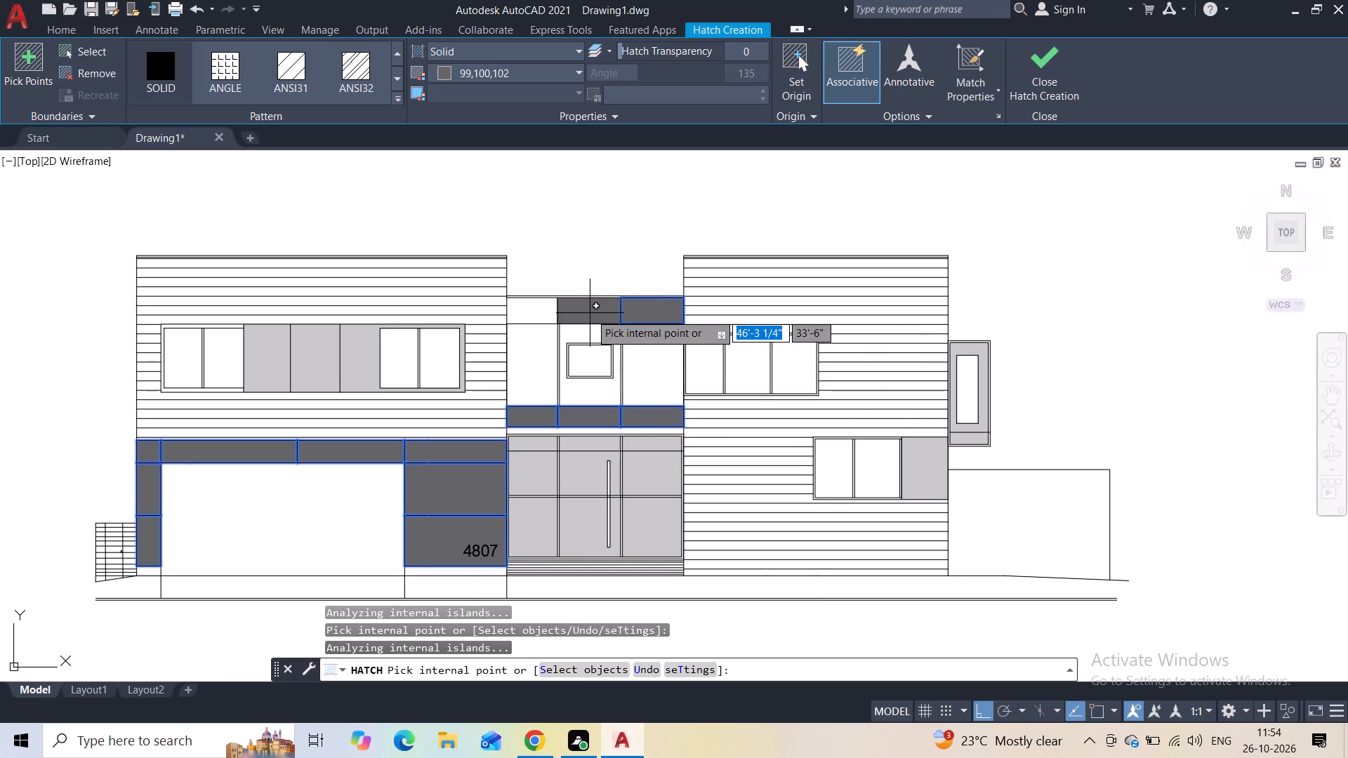
left_click(588, 313)
left_click(517, 313)
left_click(1026, 95)
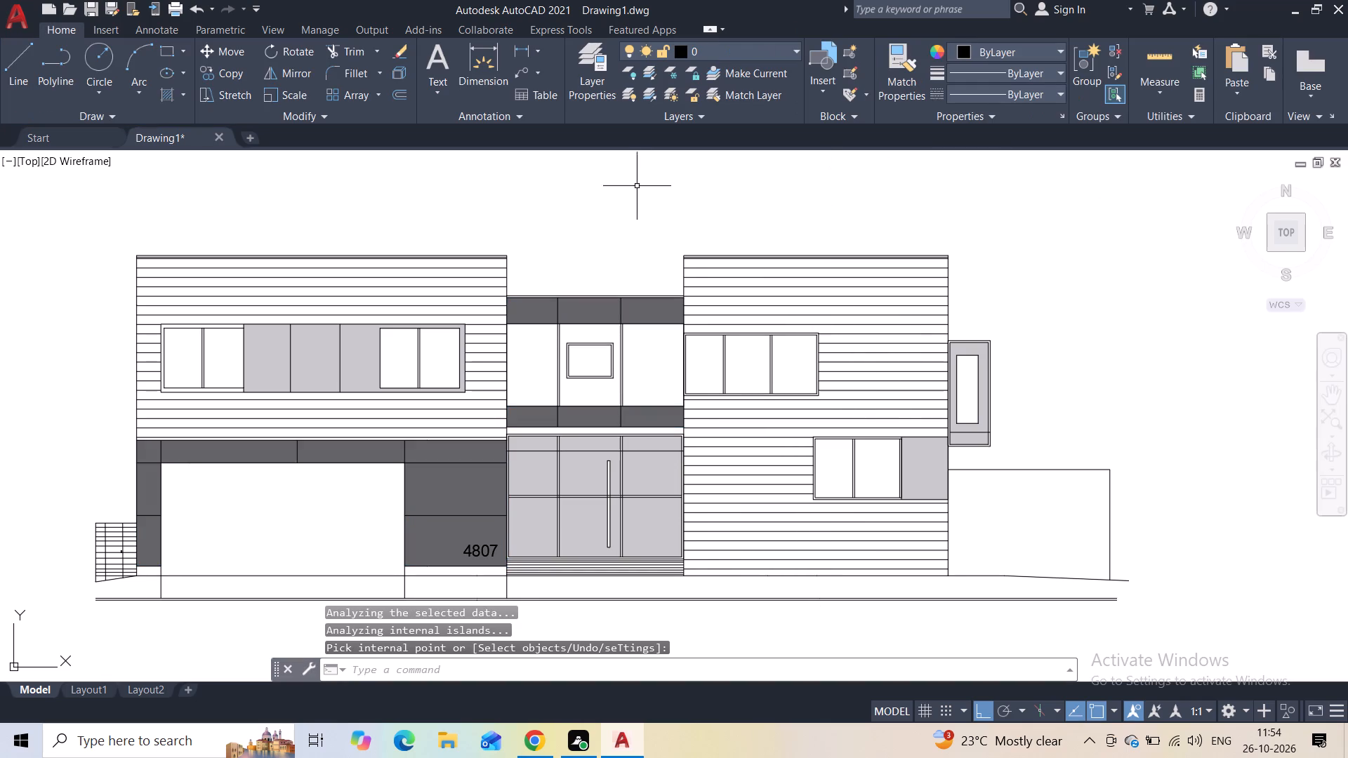
Solid-hatch the base strips below the garage's outer pier and the house number wall in light grey 199,200,202.
key("h")
left_click(676, 258)
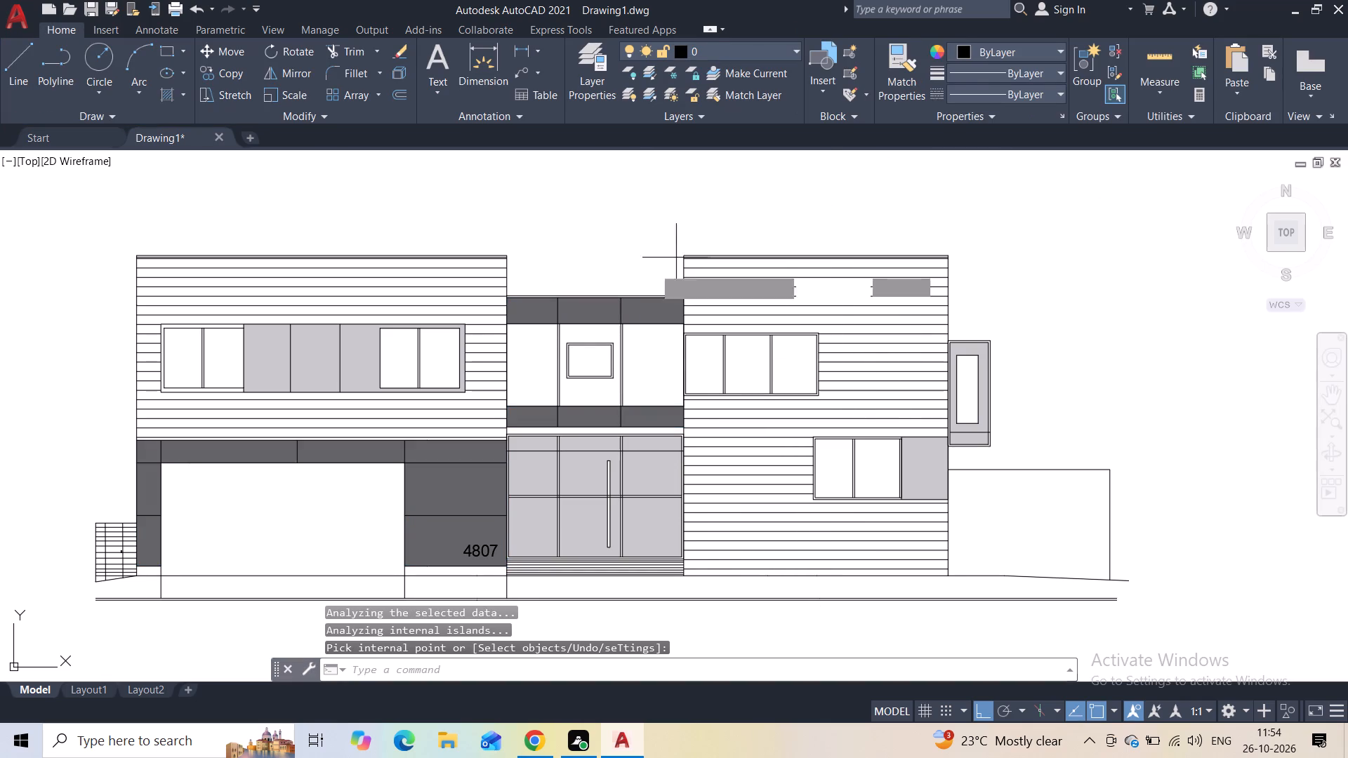
middle_click_drag(569, 386, 727, 237)
left_click(457, 72)
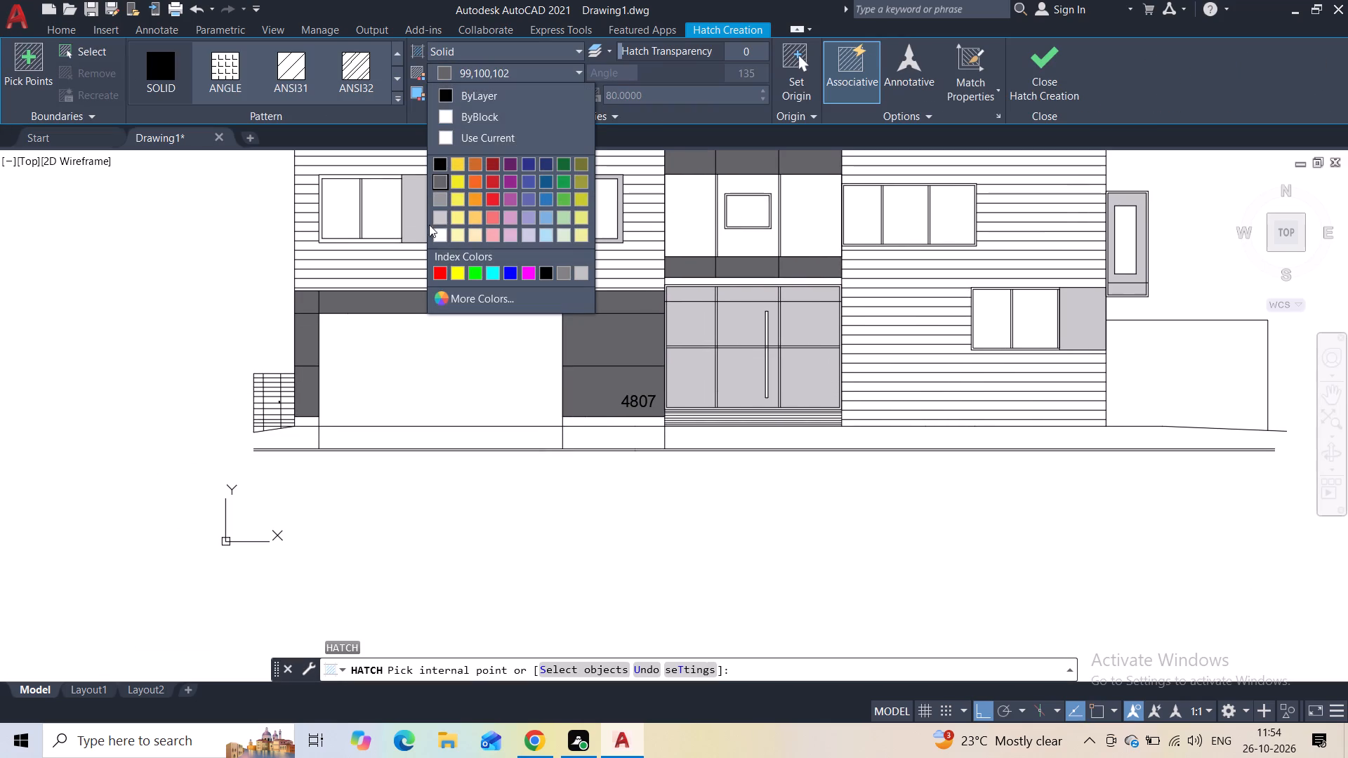
left_click(439, 218)
scroll(300, 423, "up", 3)
left_click(300, 423)
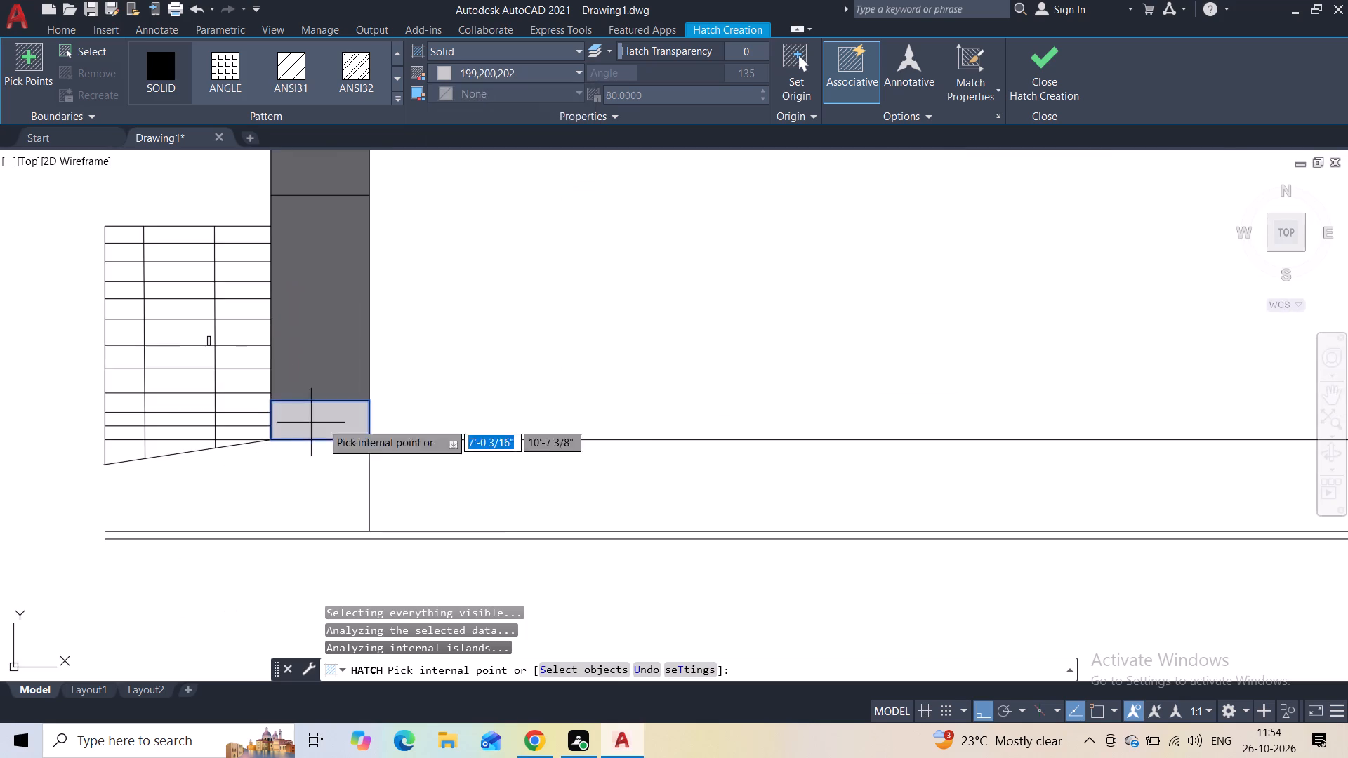
scroll(515, 414, "down", 4)
scroll(715, 408, "up", 3)
scroll(612, 441, "up", 1)
left_click(612, 442)
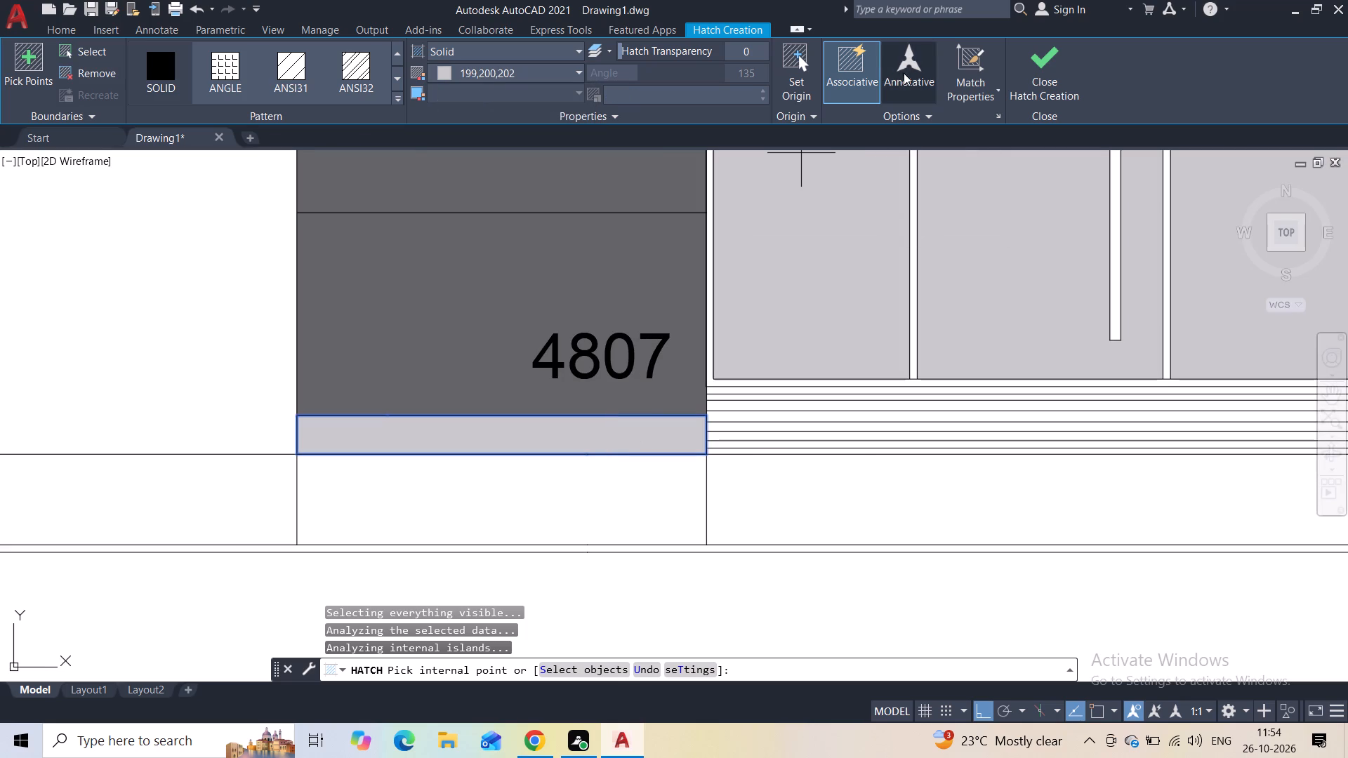
Finish the light grey hatch of the base strips.
left_click(1068, 94)
Solid-hatch the three glazing panels between the central block's dark grey bands in green 175,217,170.
scroll(933, 262, "down", 4)
middle_click_drag(925, 319, 619, 445)
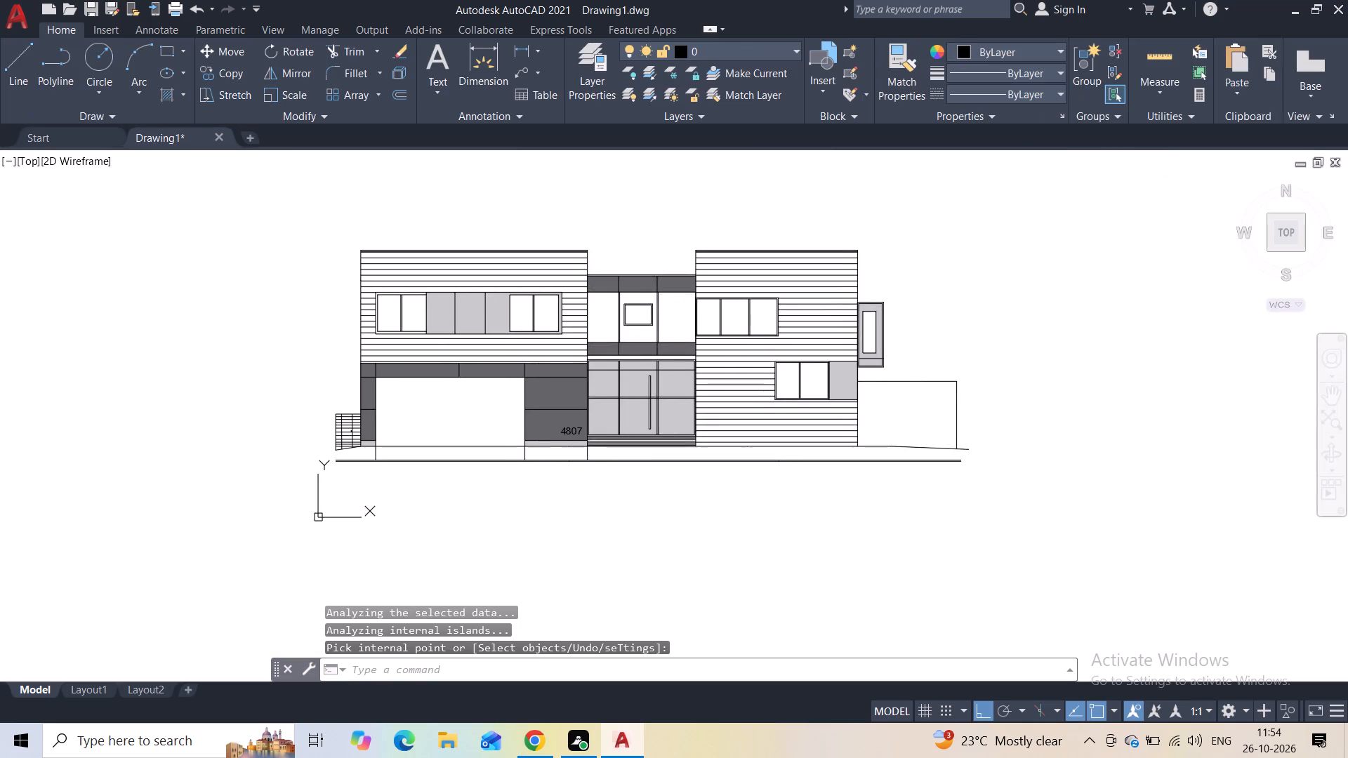
middle_click_drag(619, 445, 627, 498)
scroll(675, 410, "up", 2)
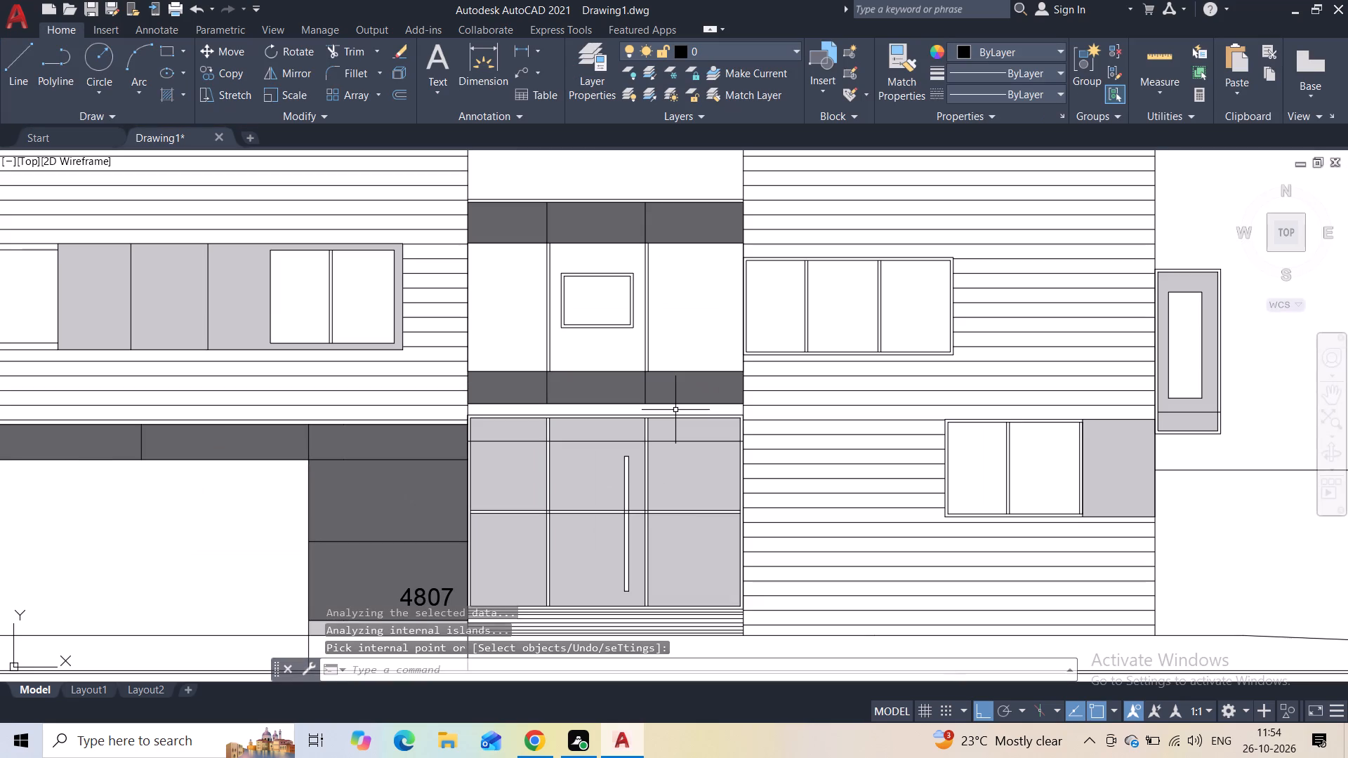
key("h")
left_click(715, 449)
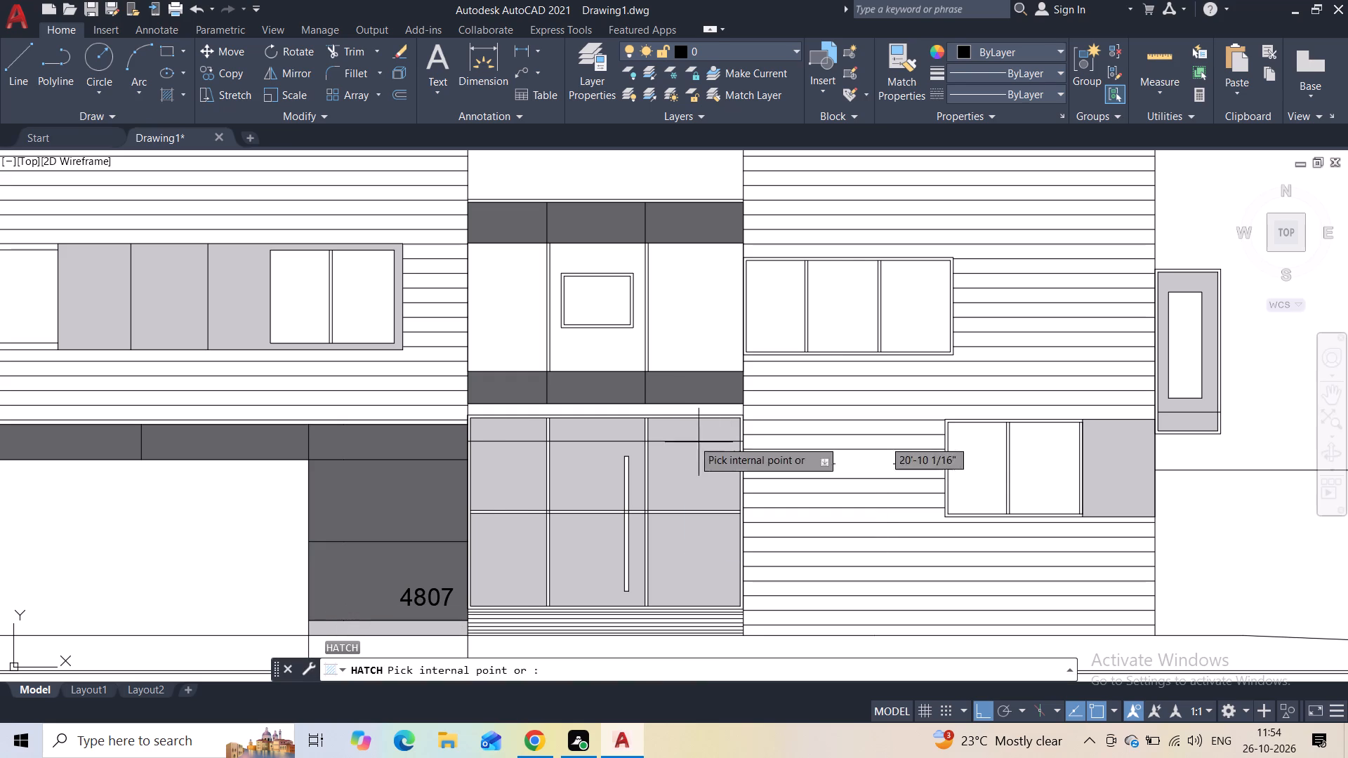
left_click(510, 76)
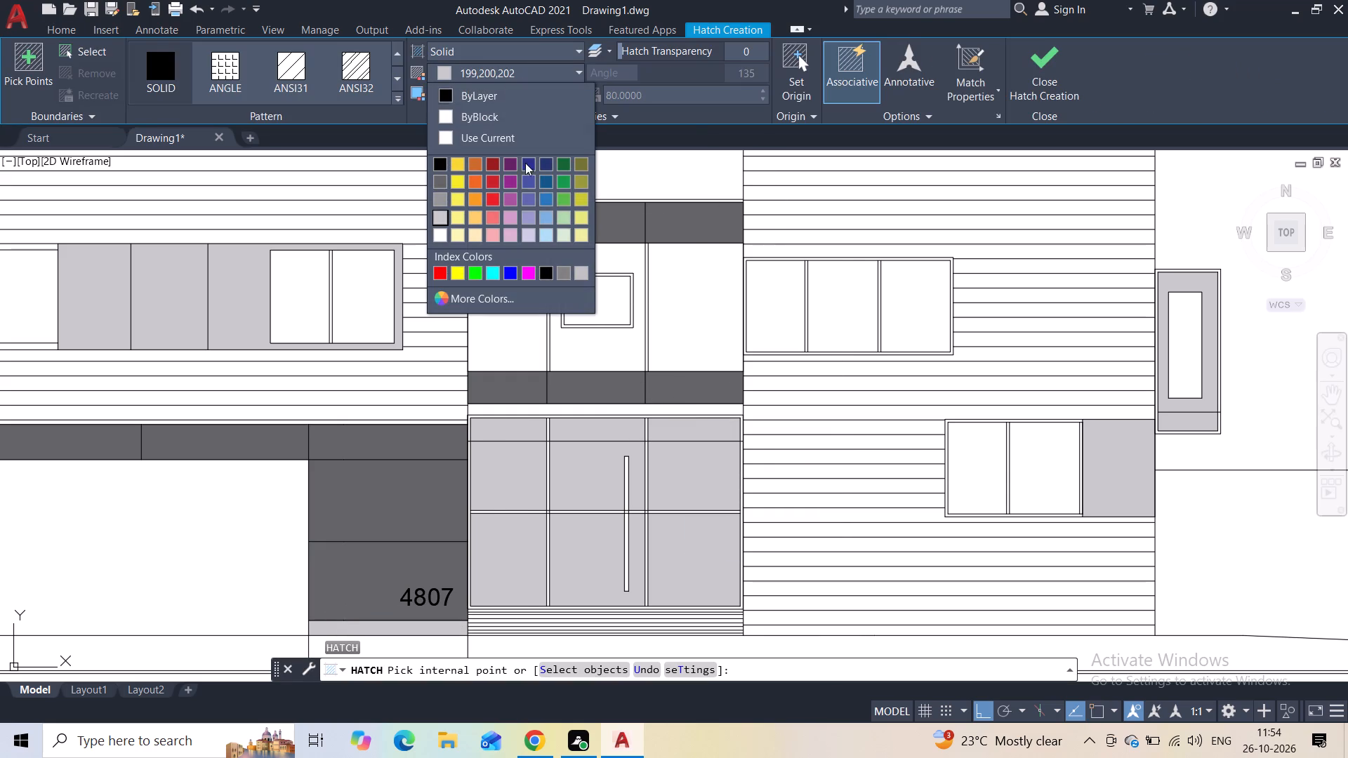
left_click(565, 211)
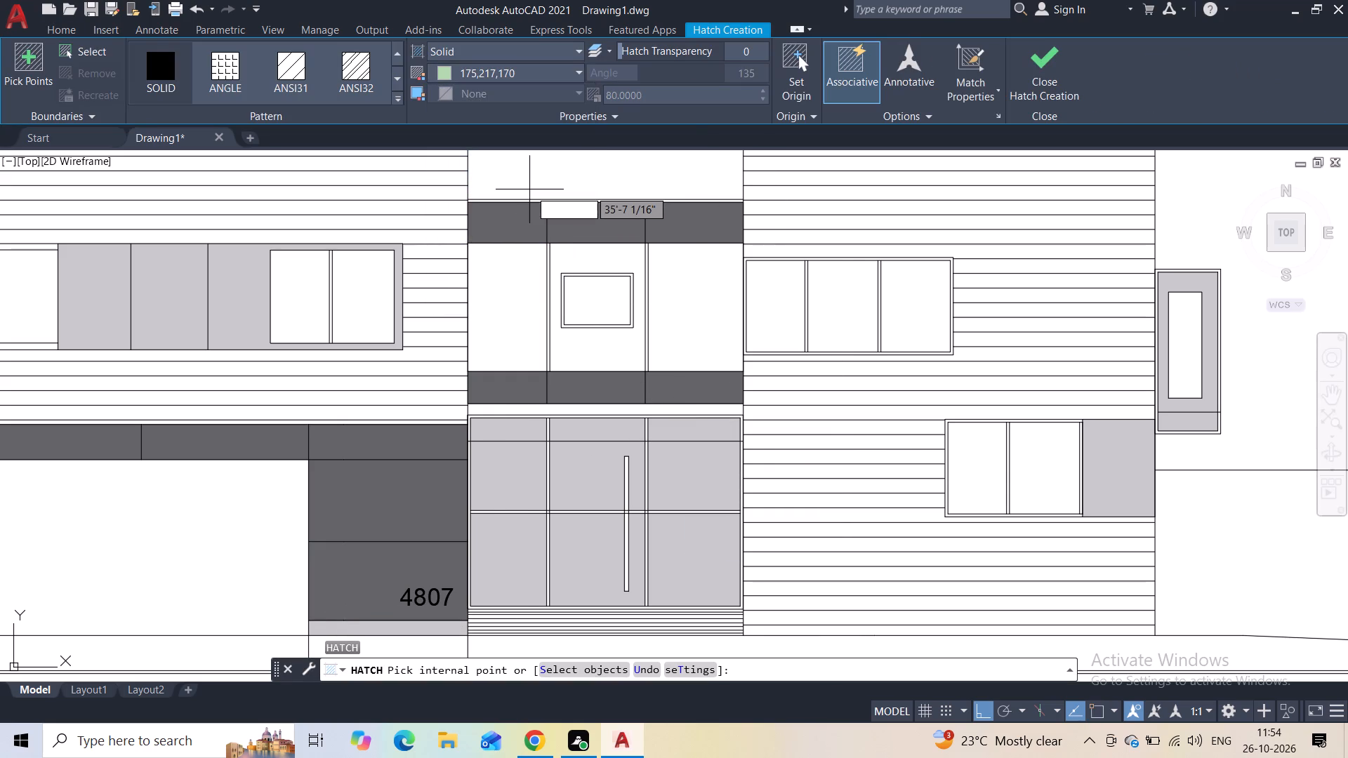
left_click(518, 311)
left_click(569, 255)
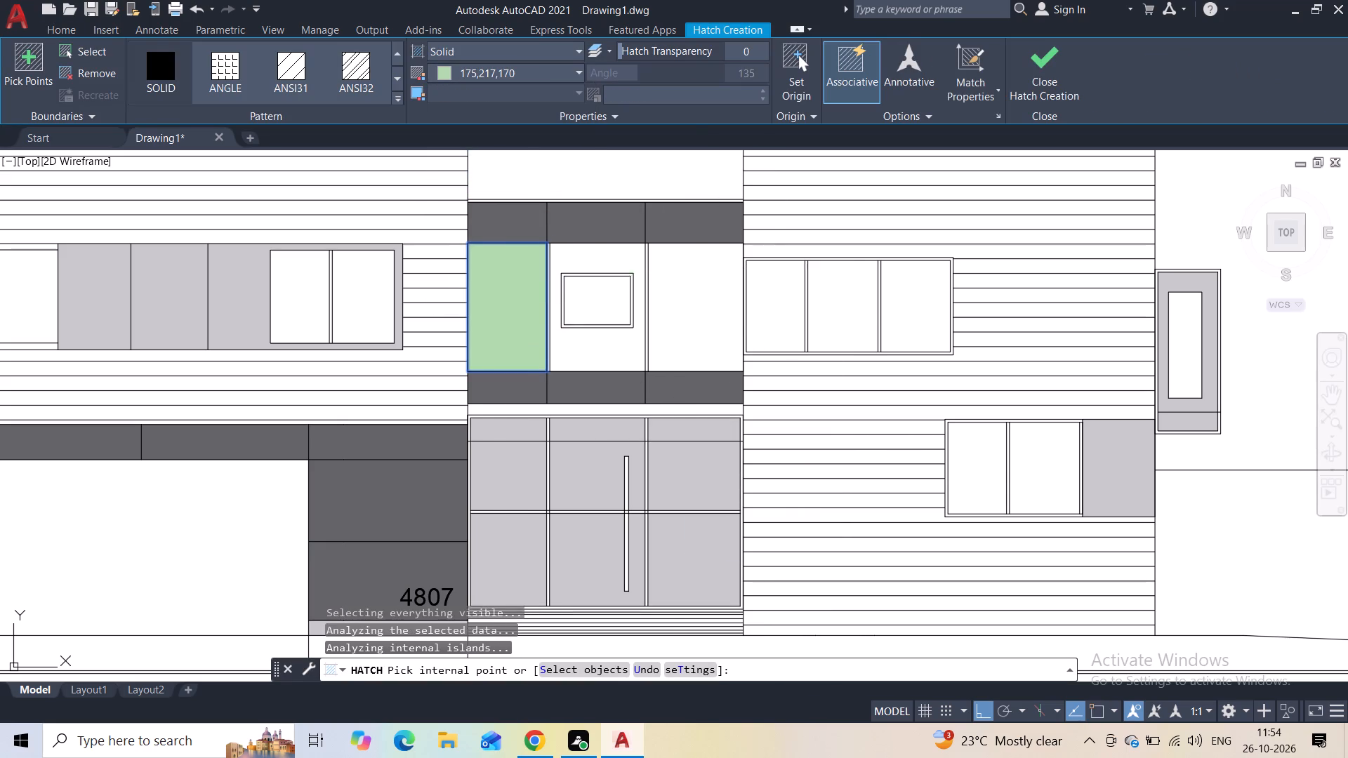
left_click(677, 288)
left_click(600, 308)
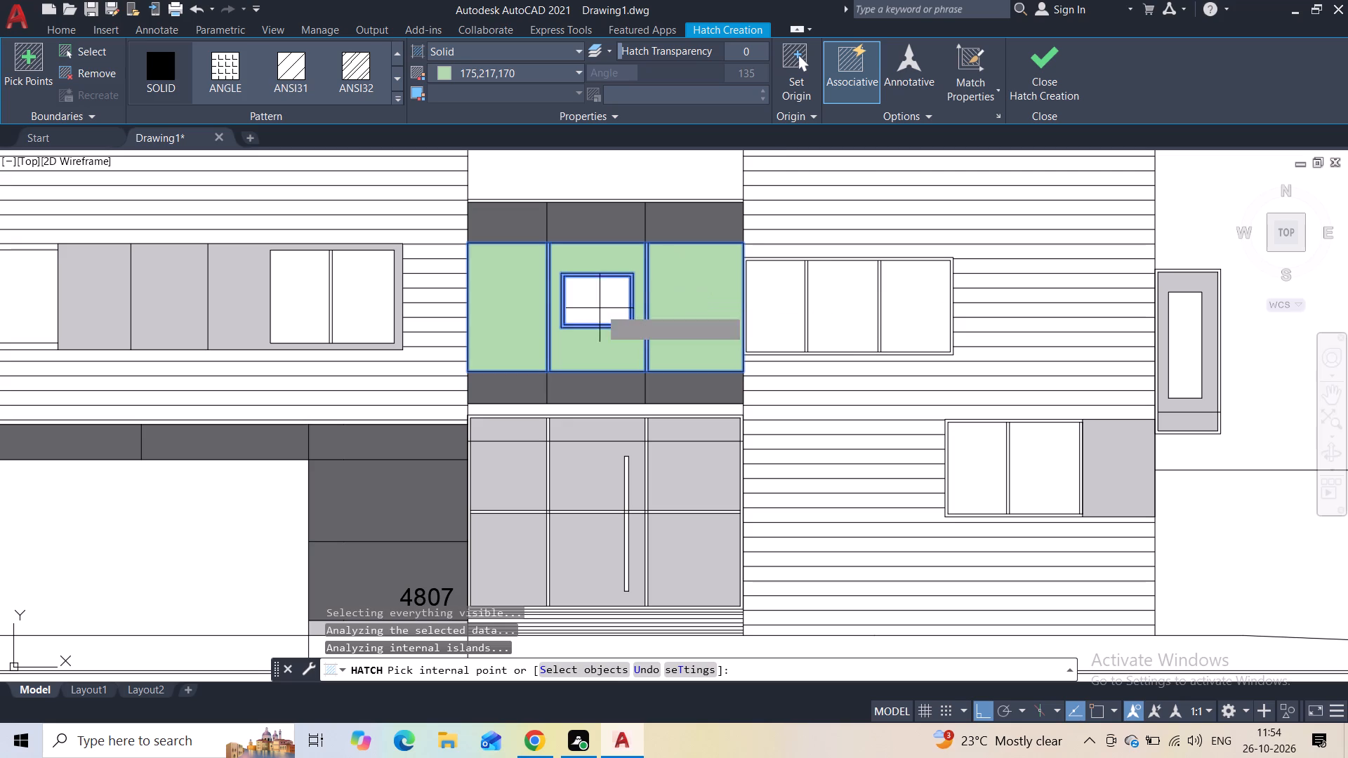
left_click(588, 307)
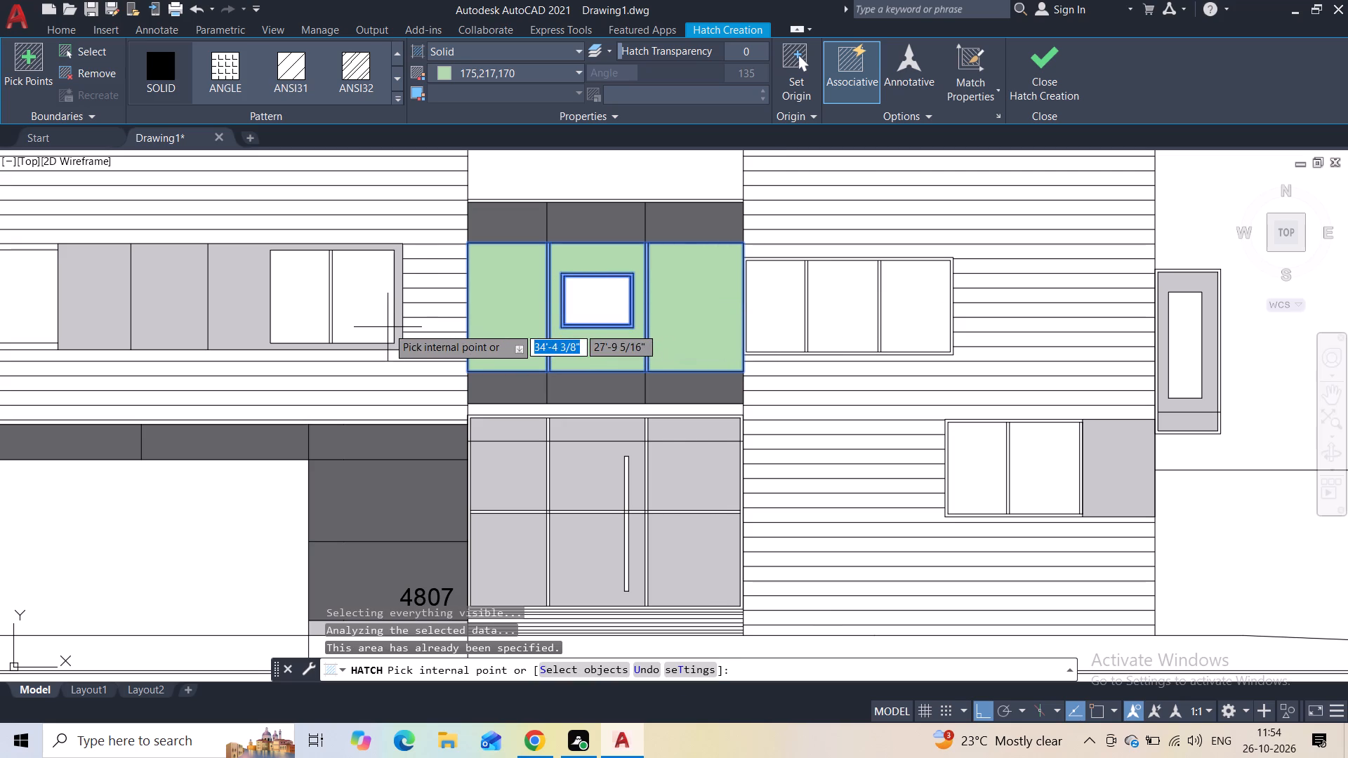
Extend the green fill to the window panes on both sides of the garage block's grey upper panels.
left_click(363, 301)
left_click(298, 307)
middle_click_drag(298, 312, 377, 325)
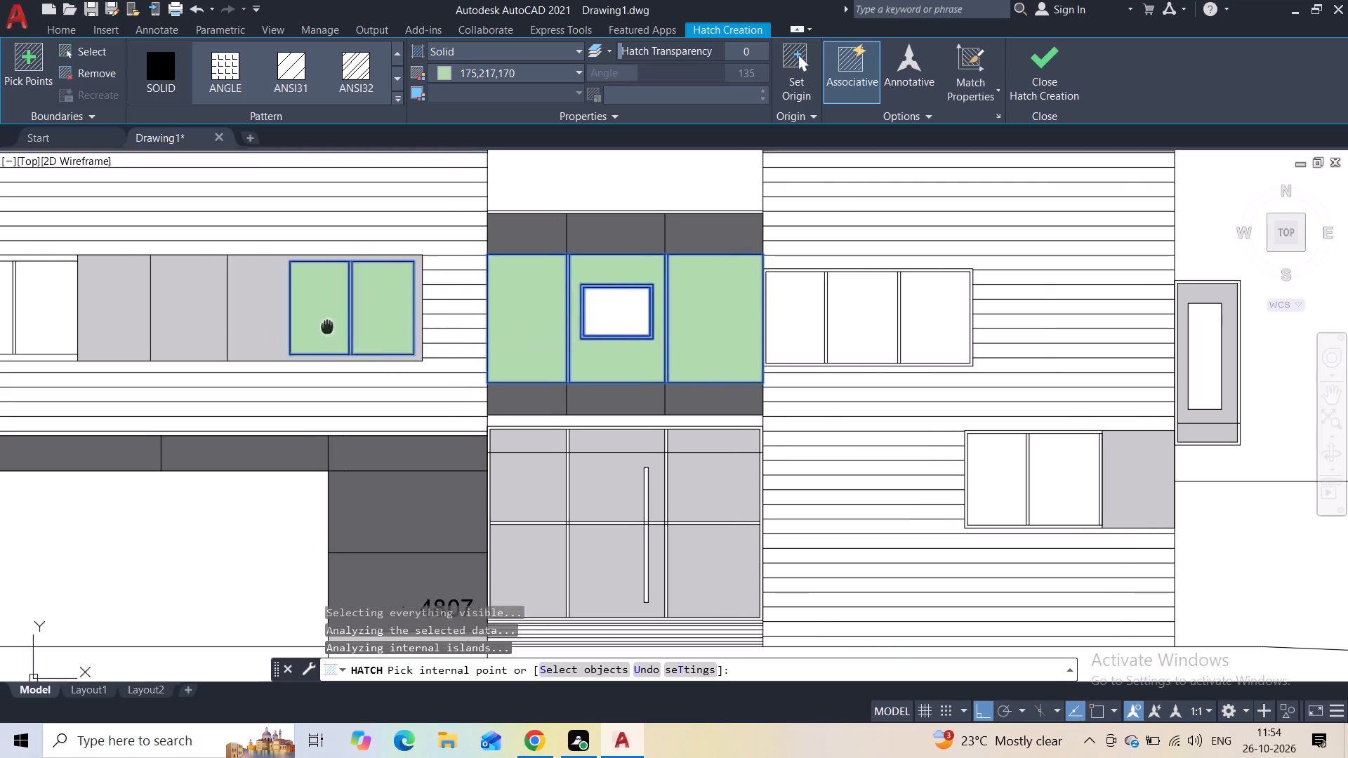
middle_click_drag(377, 325, 453, 318)
left_click(166, 306)
Add the far block's three-pane upper window, its two-pane lower window and the side bay's narrow window to the green fill.
scroll(534, 361, "down", 1)
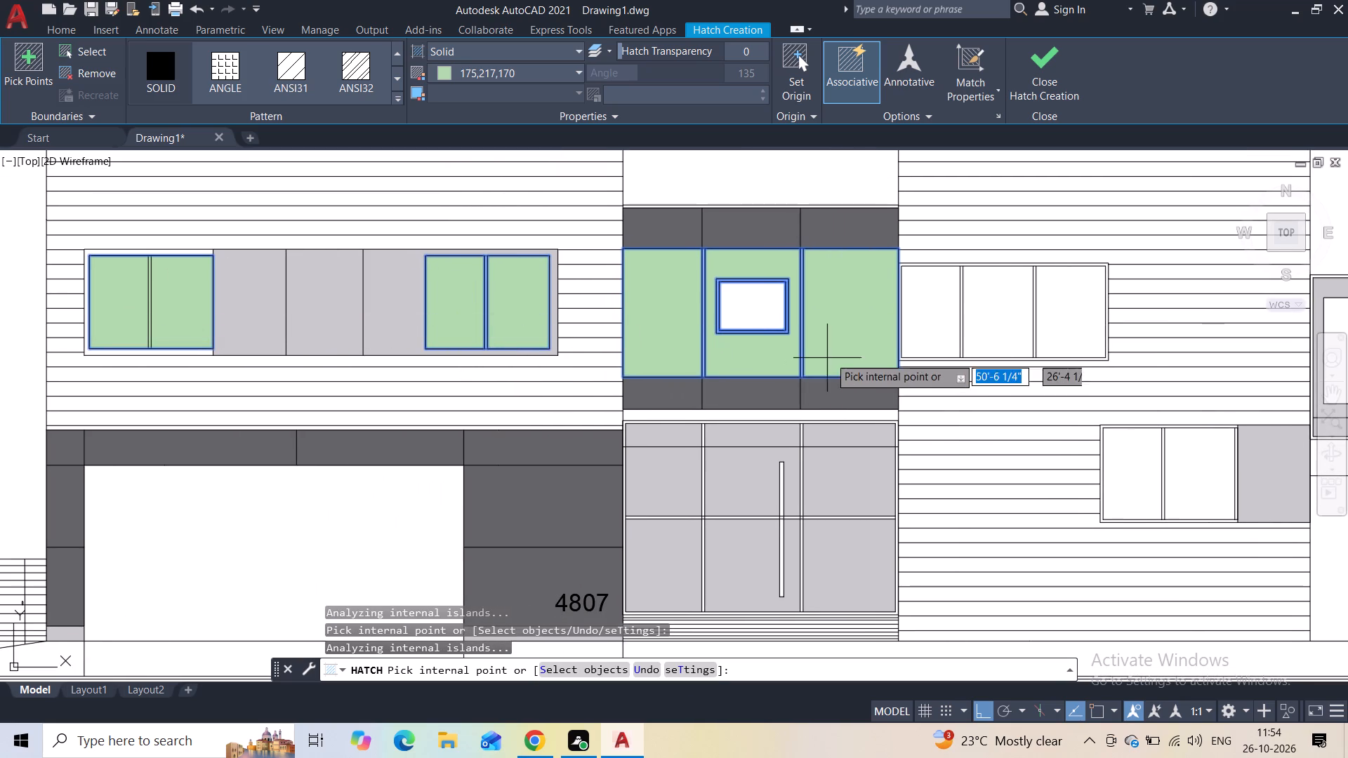
middle_click_drag(829, 356, 555, 371)
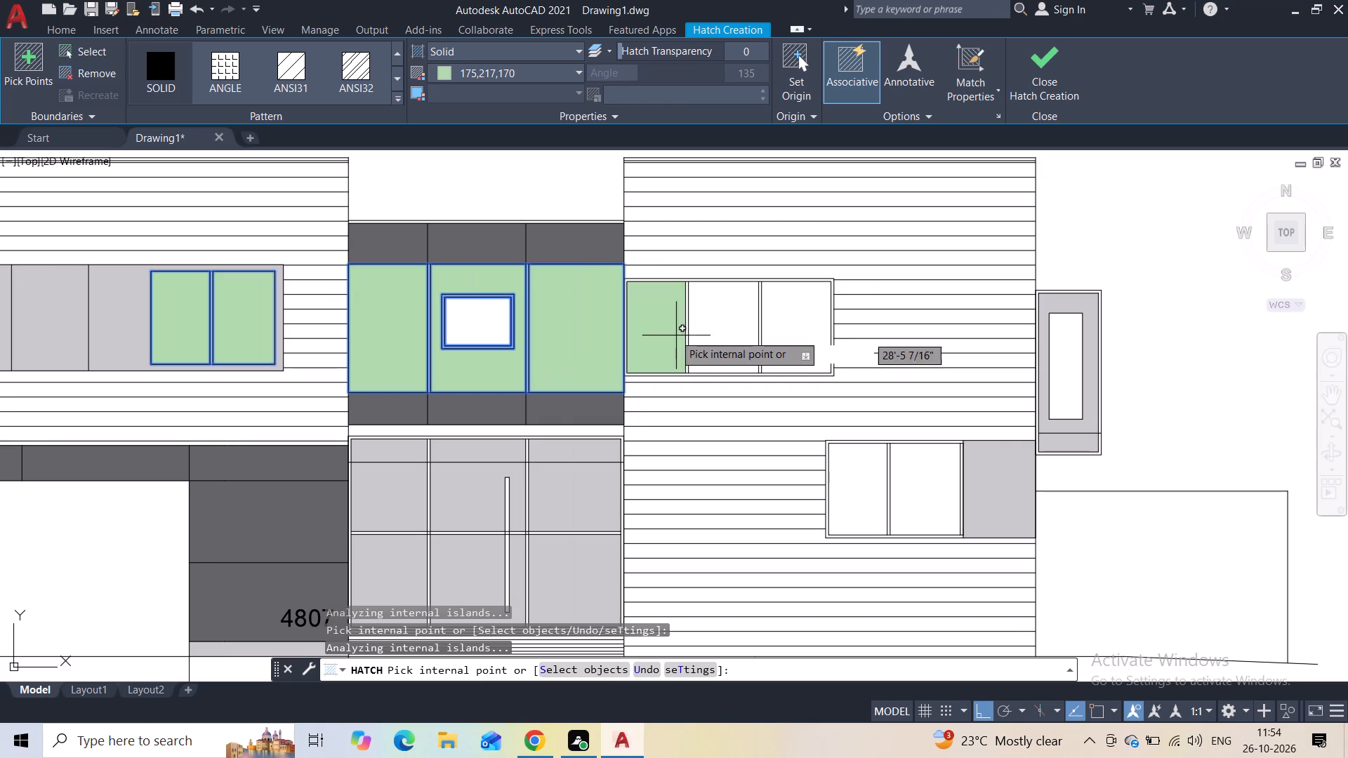
left_click(674, 333)
left_click(732, 321)
left_click(772, 315)
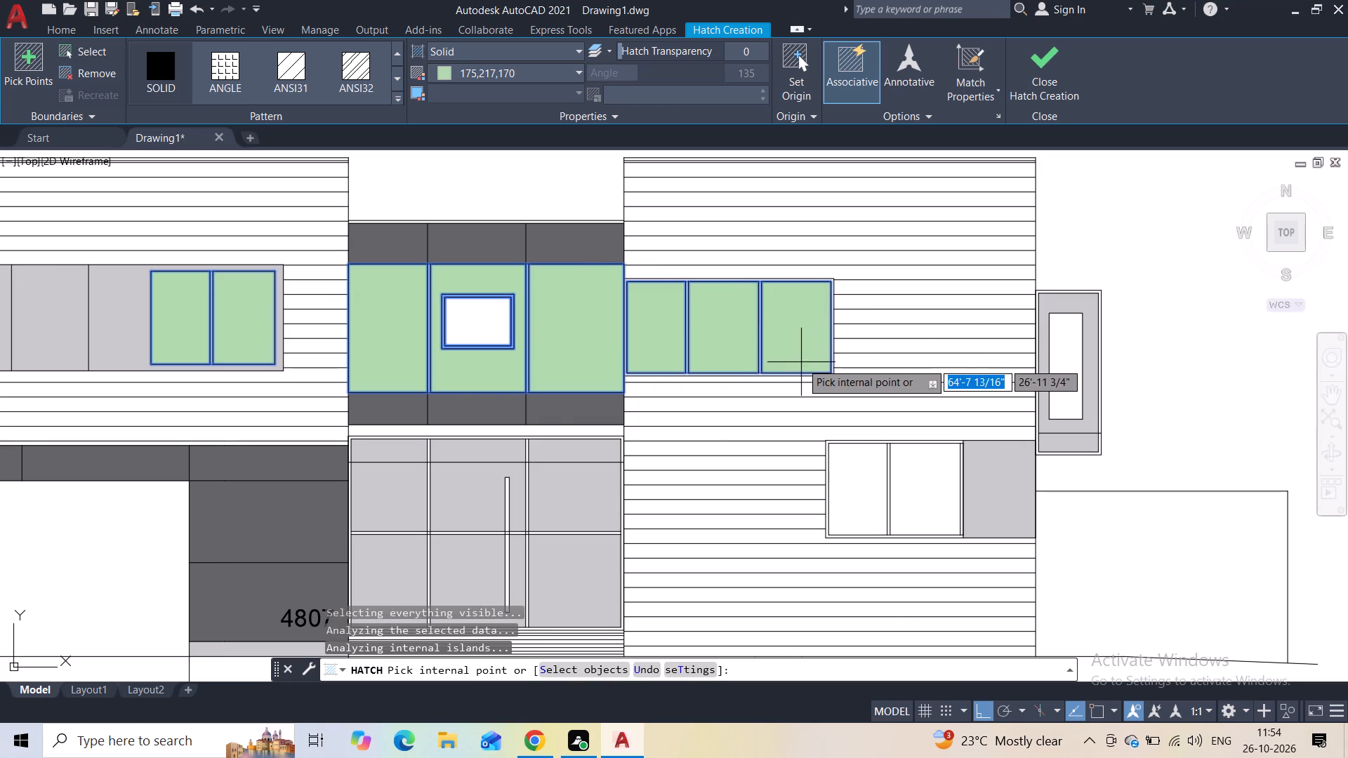
left_click(916, 479)
left_click(839, 485)
middle_click_drag(828, 510, 861, 349)
scroll(861, 356, "down", 1)
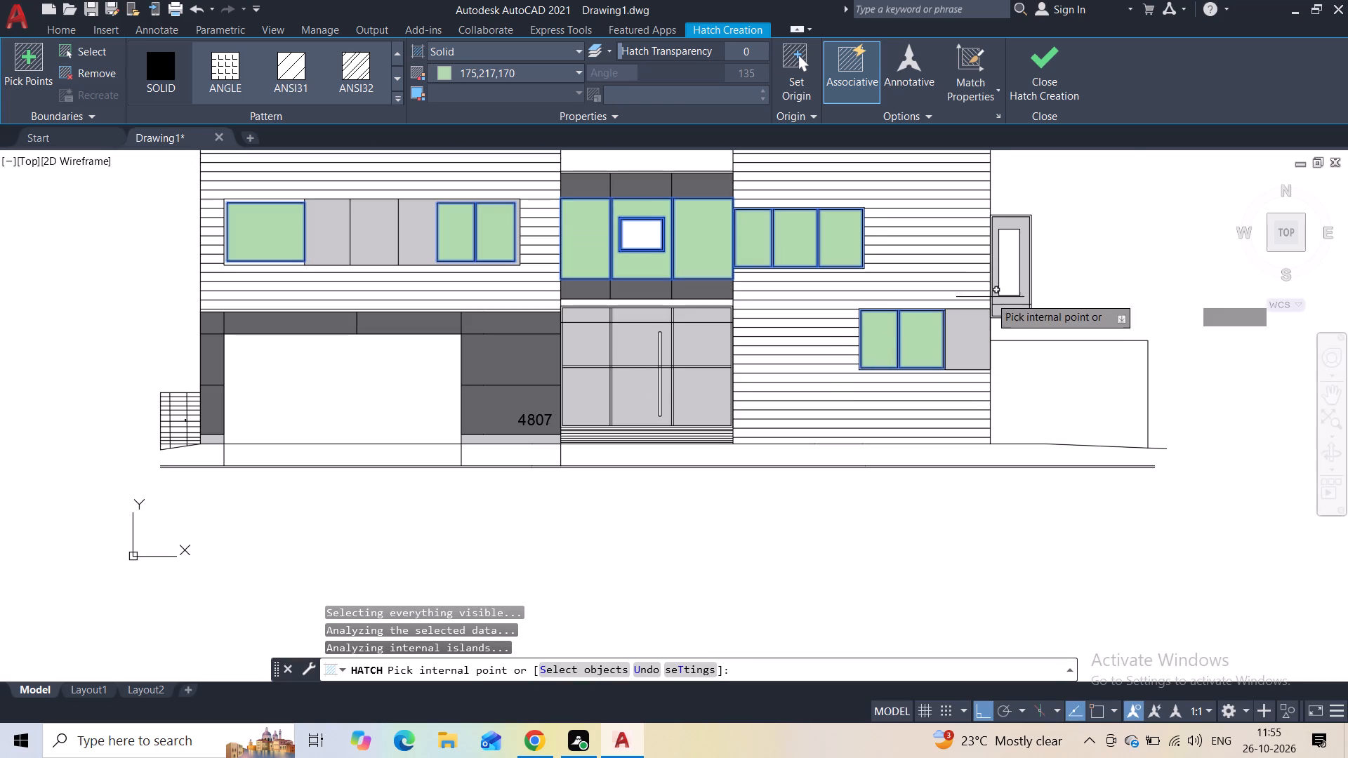
scroll(996, 290, "up", 2)
left_click(1019, 262)
Change the window hatch colour to pale green 215,235,210 and finish the hatch.
scroll(852, 343, "down", 2)
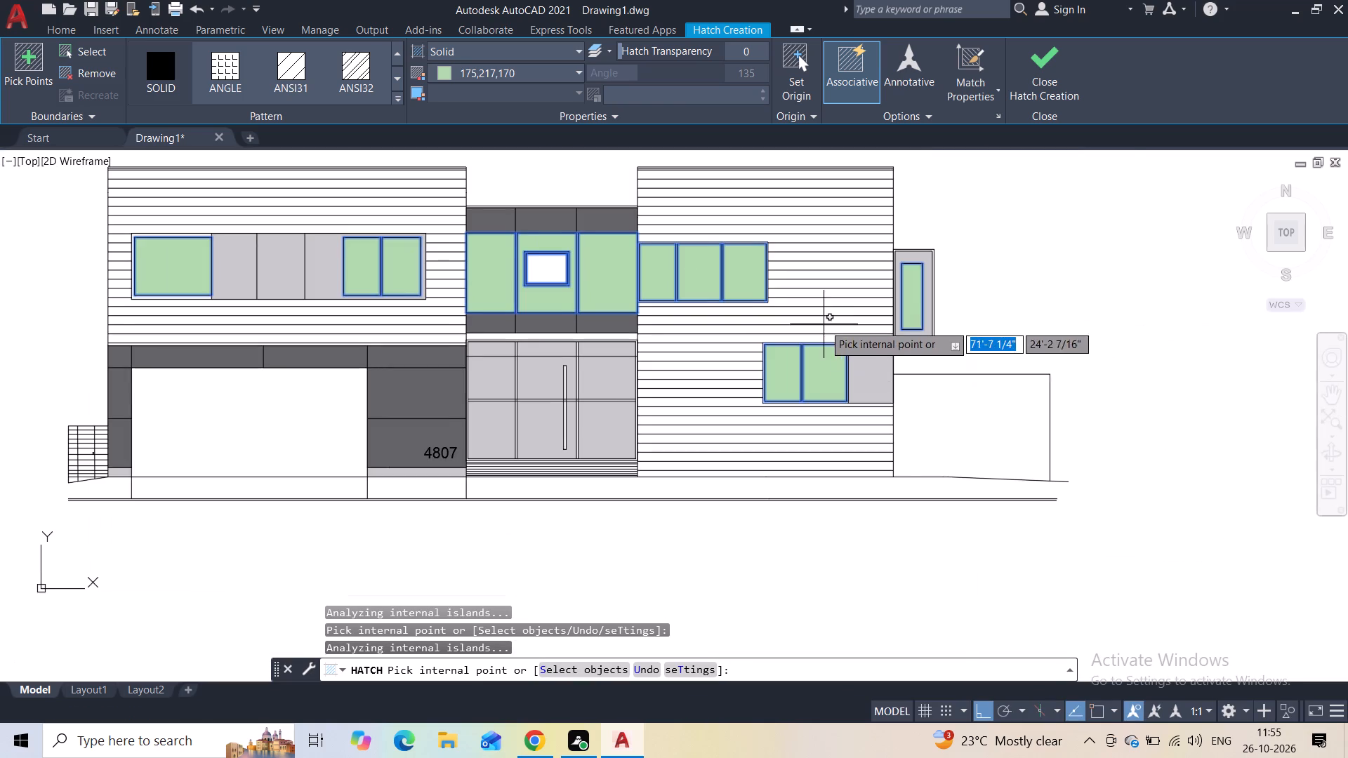
middle_click_drag(824, 324, 842, 404)
left_click(533, 78)
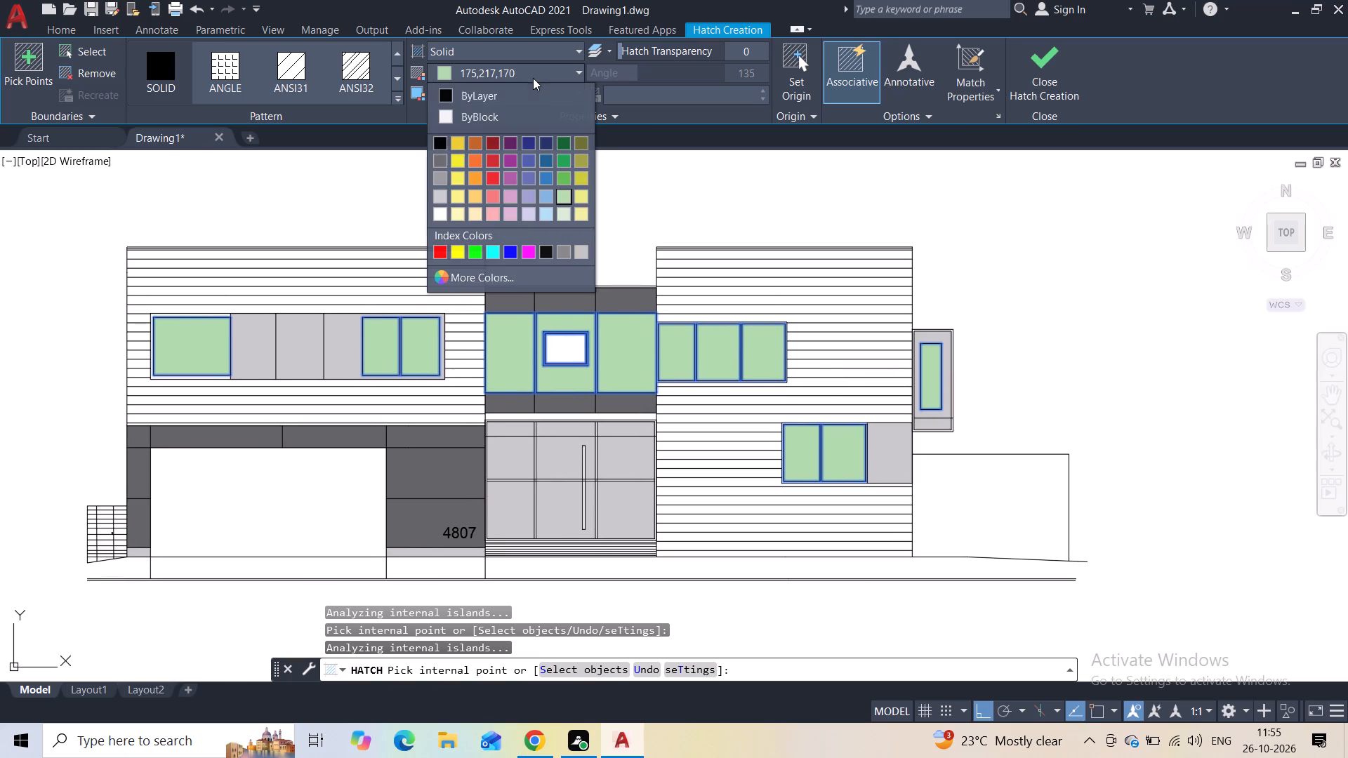
left_click(566, 209)
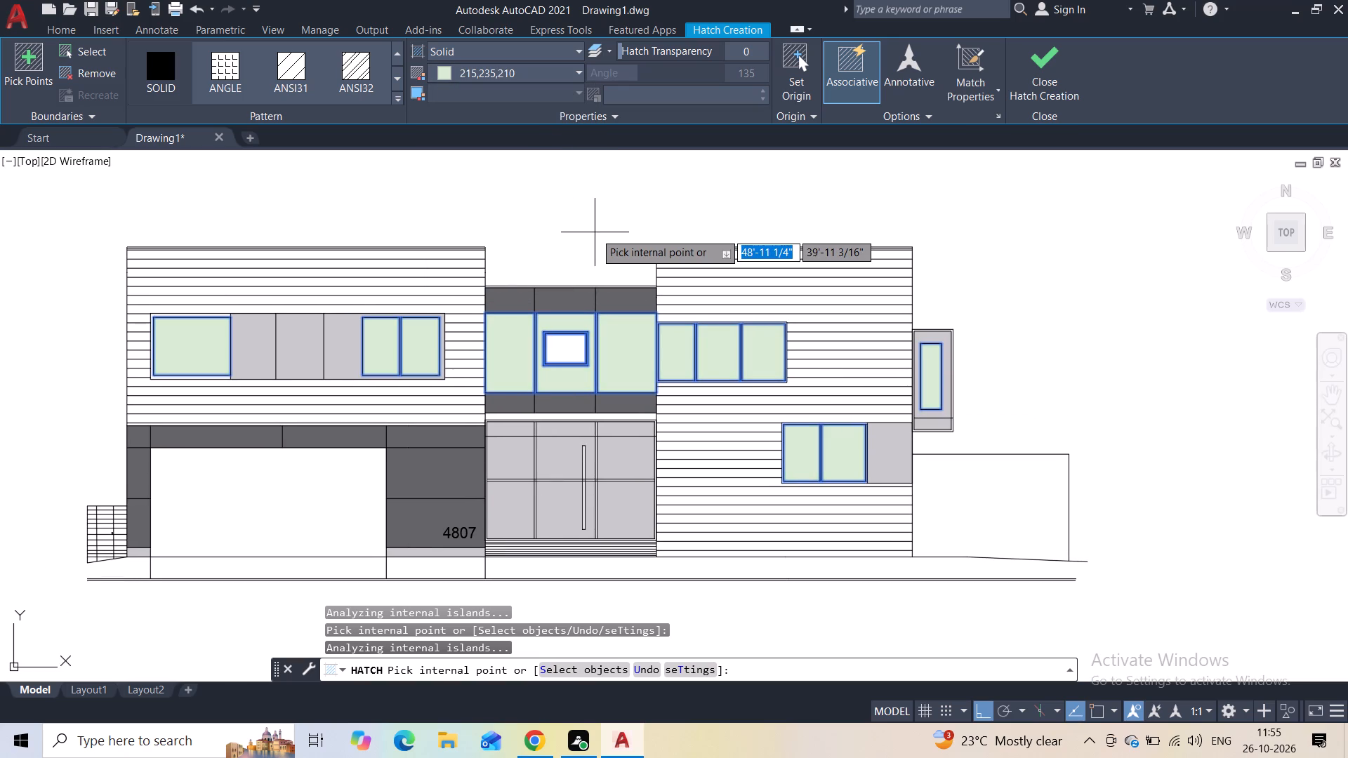
left_click(1062, 71)
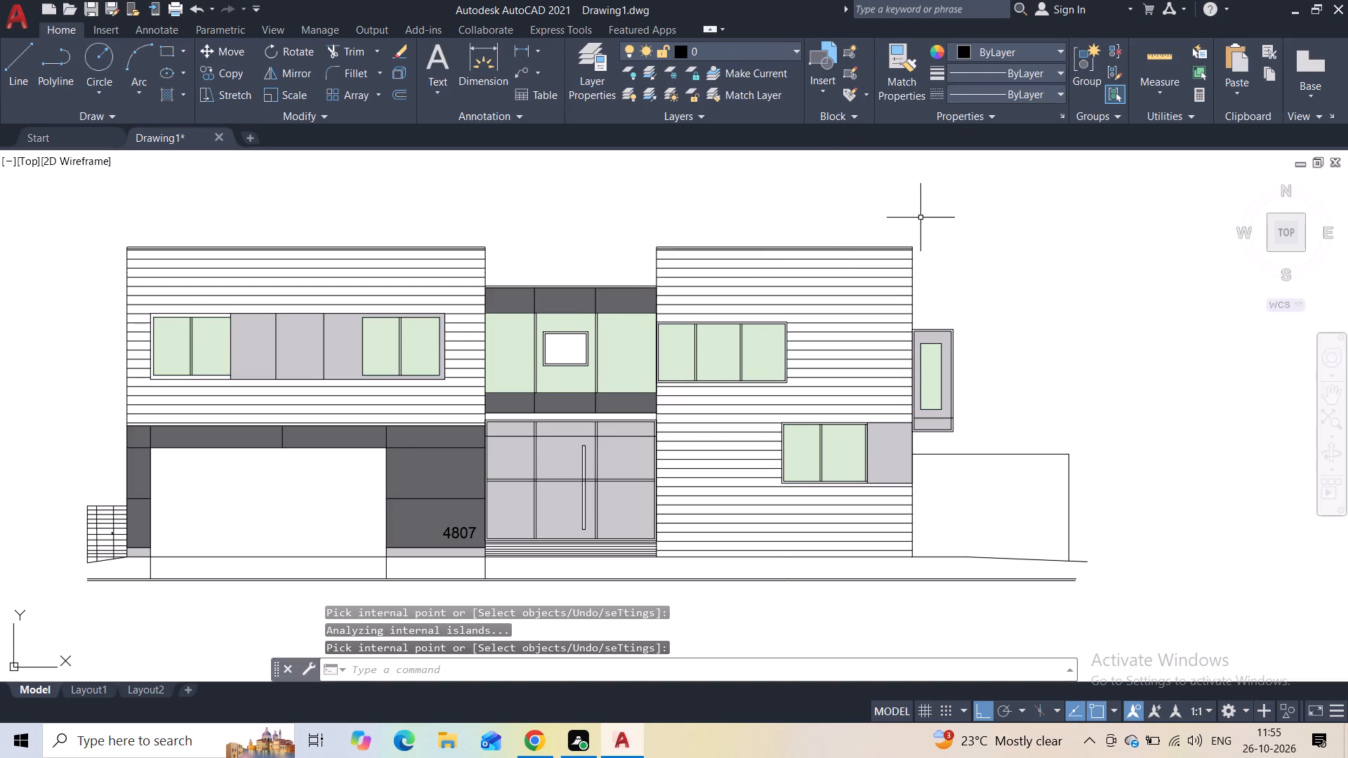
Solid-hatch the small window in the central block's middle glazing panel in pale green 215,235,210.
key("h")
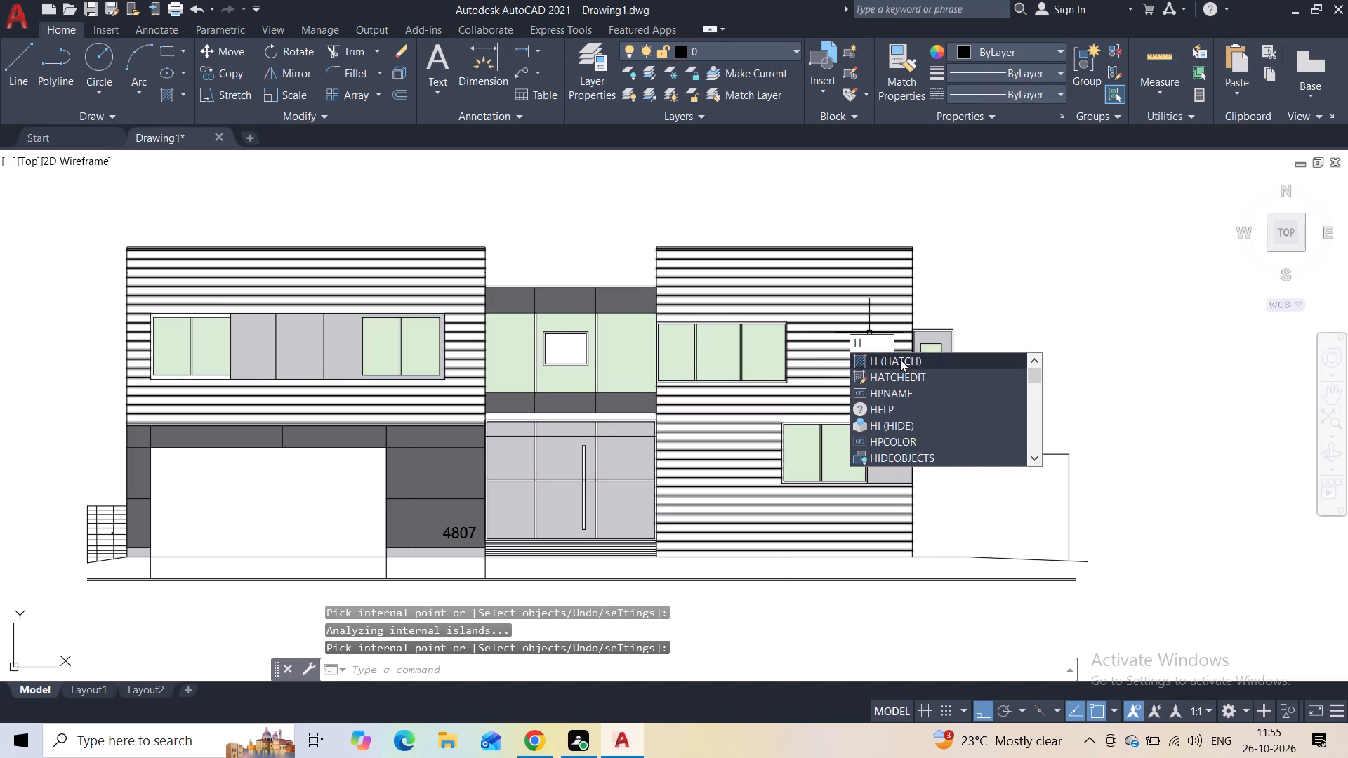
left_click(900, 359)
scroll(540, 354, "up", 3)
left_click(607, 344)
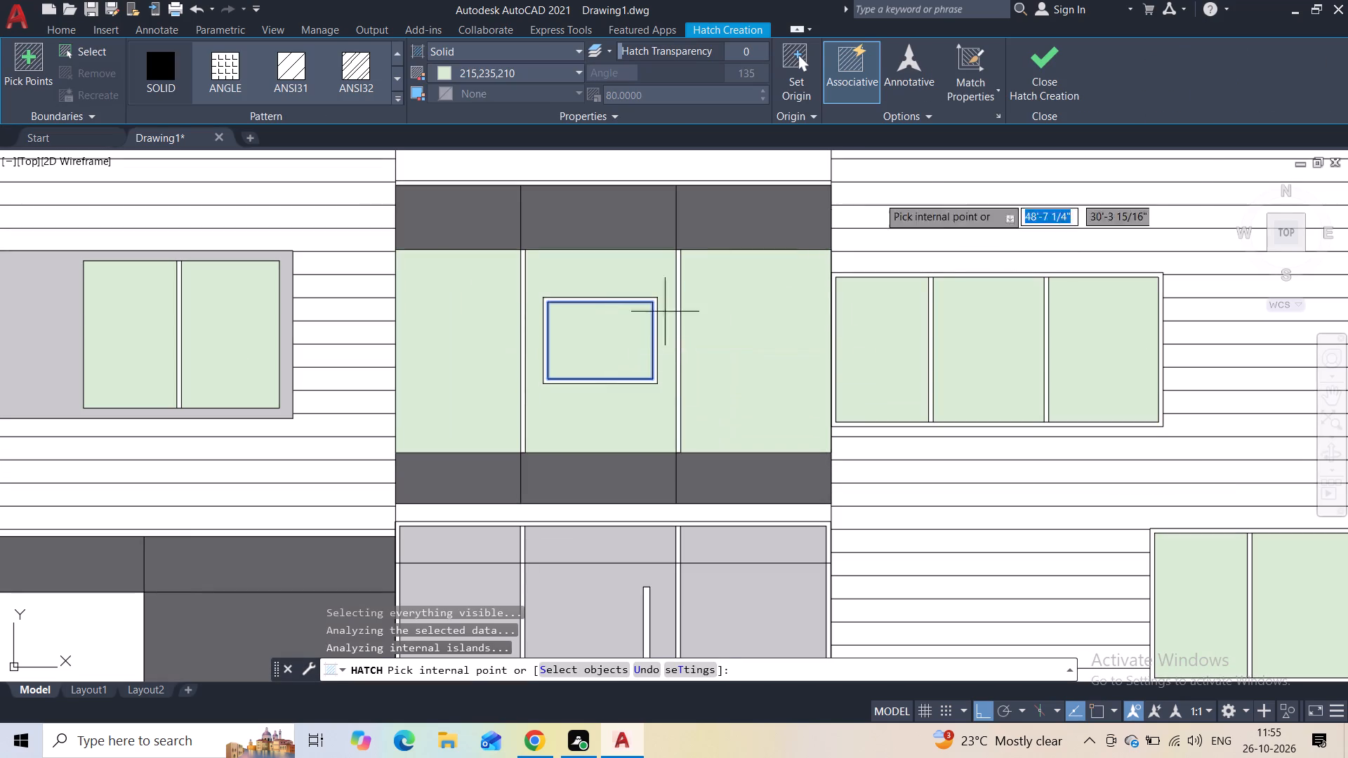
left_click(1039, 91)
Hatch the low side wall beyond the siding block with the ANSI31 pattern in the ByLayer colour.
scroll(976, 300, "down", 2)
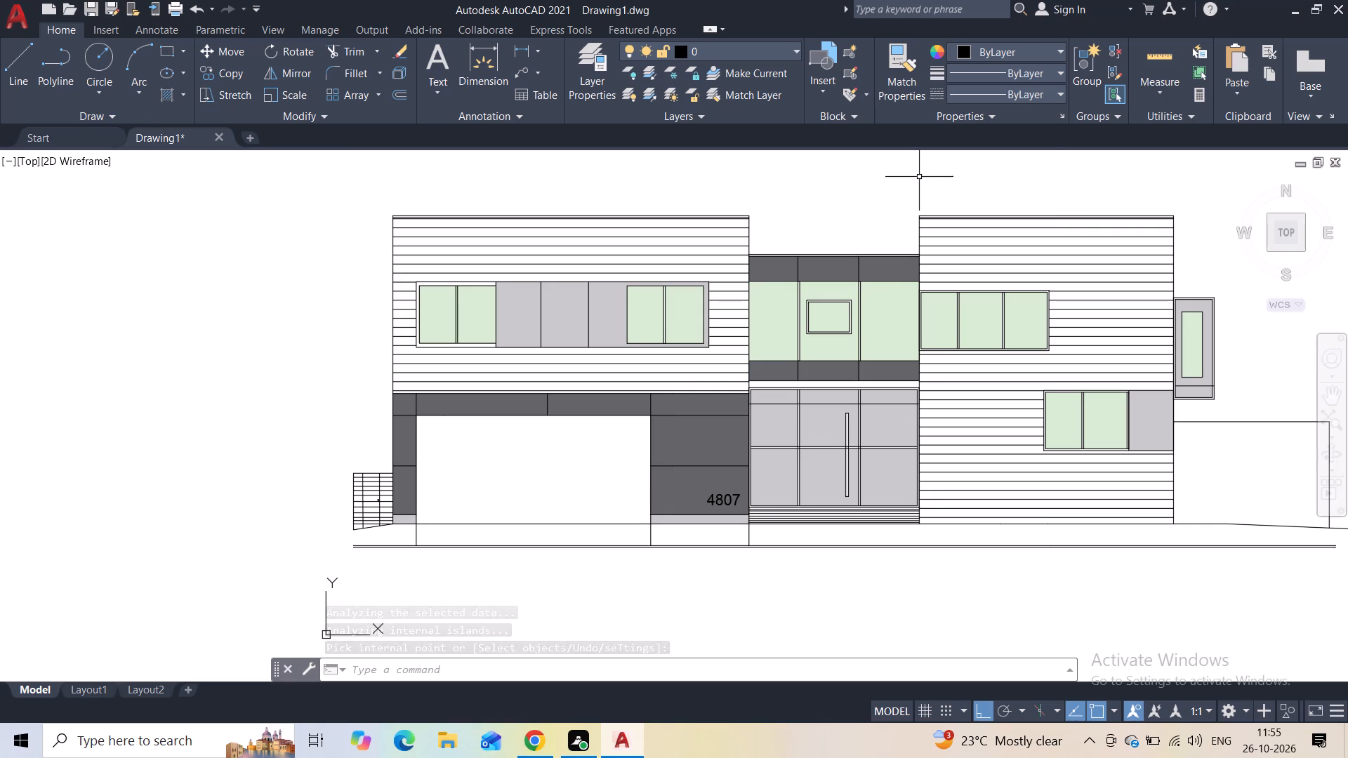
middle_click_drag(942, 604, 696, 611)
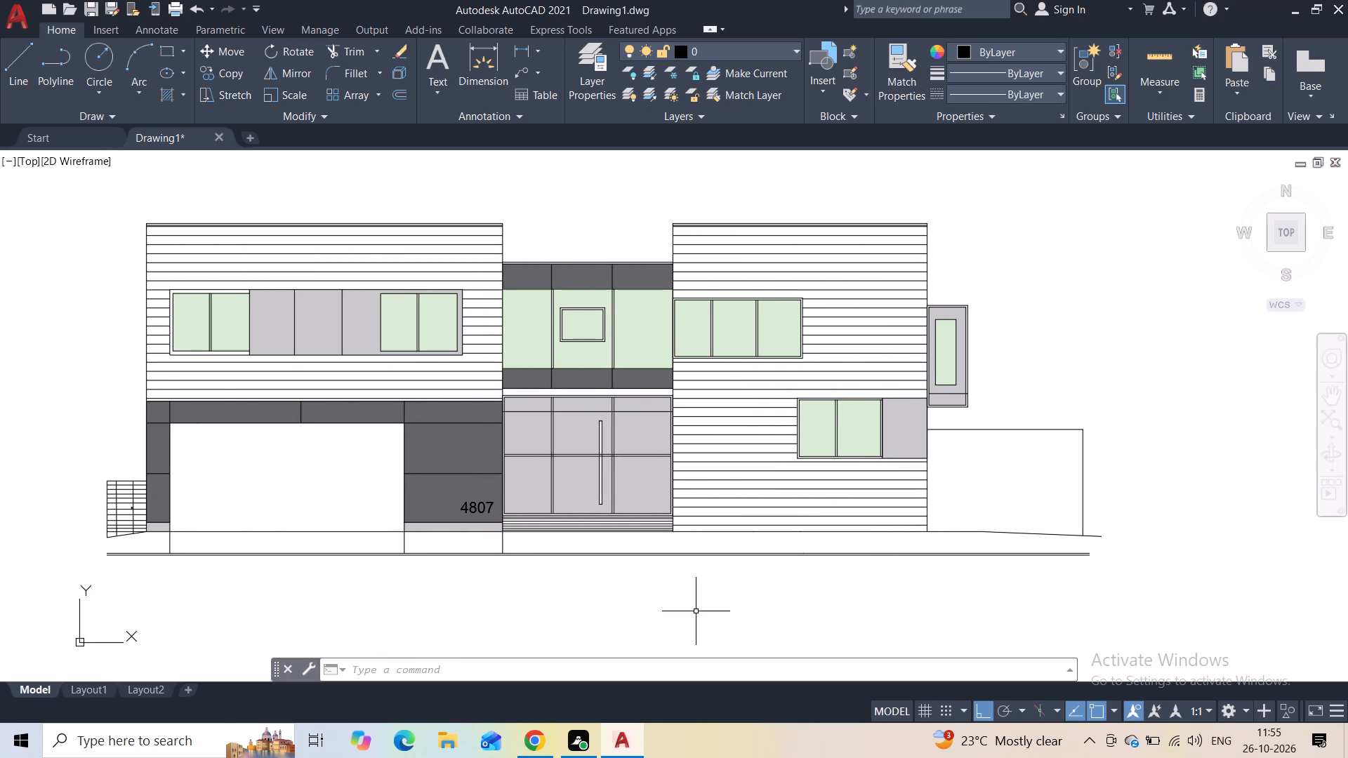
key("space")
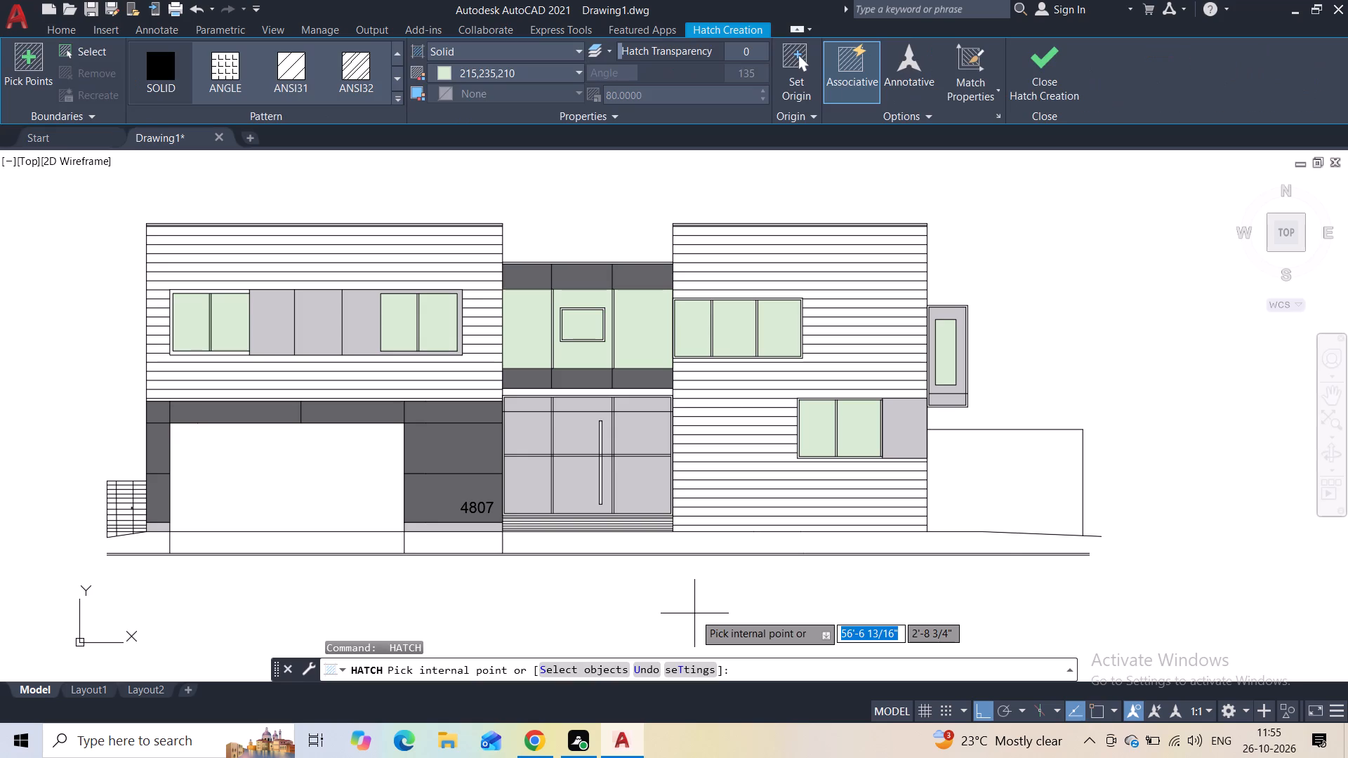
left_click(302, 84)
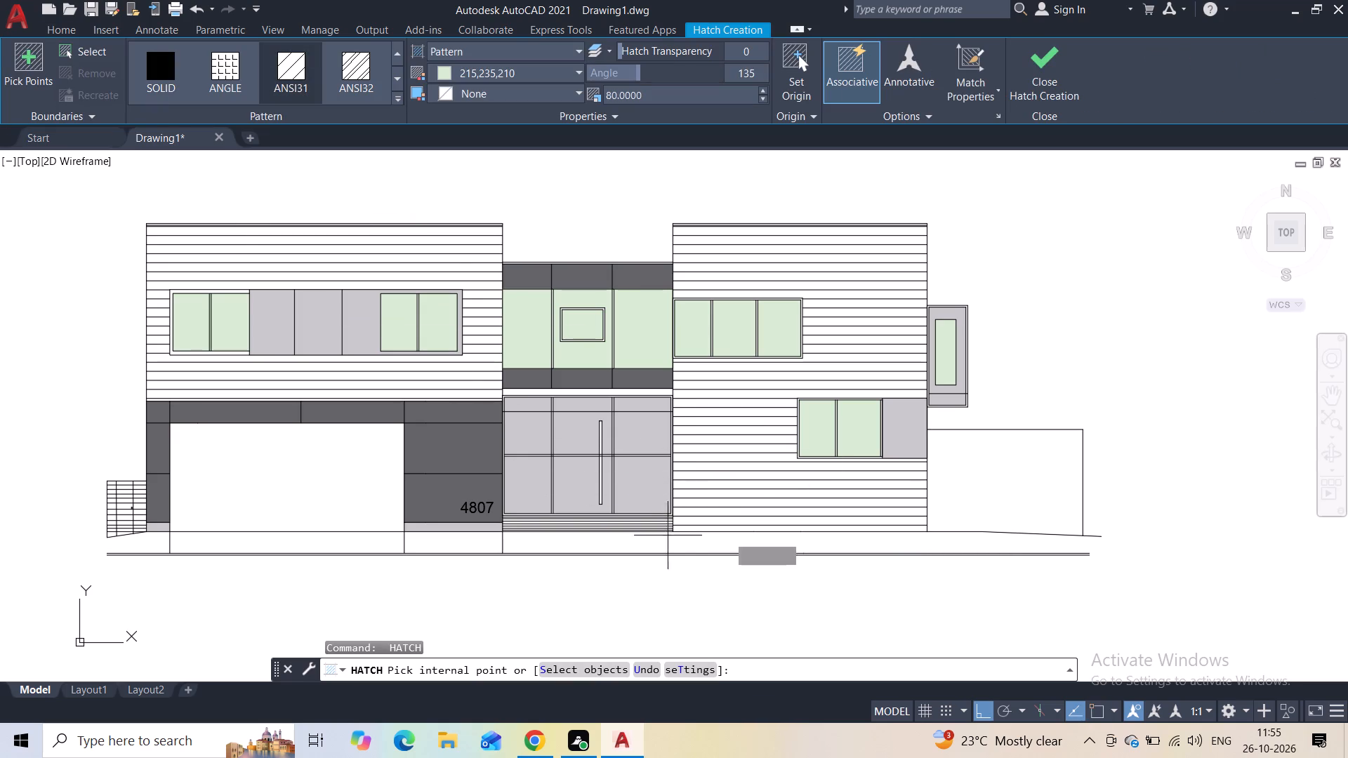
left_click(957, 477)
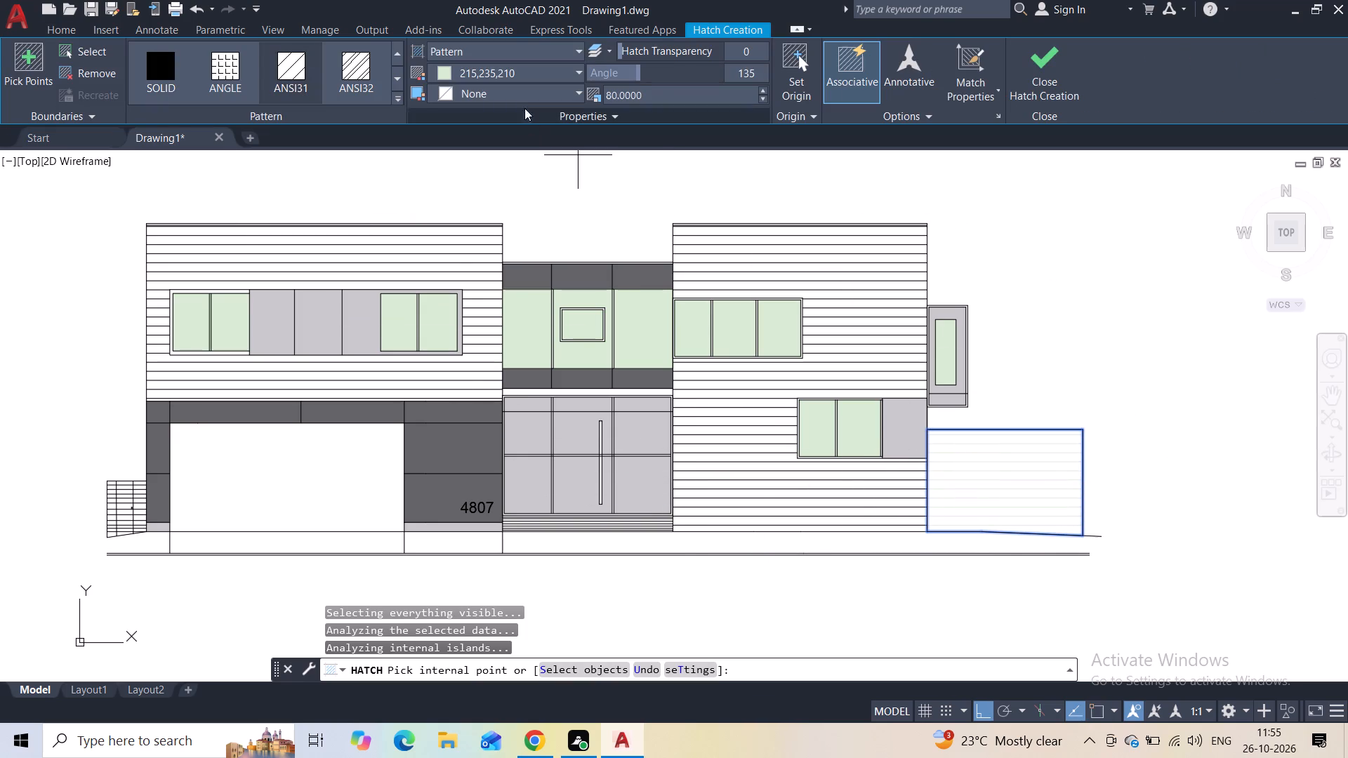
left_click(515, 78)
left_click(437, 134)
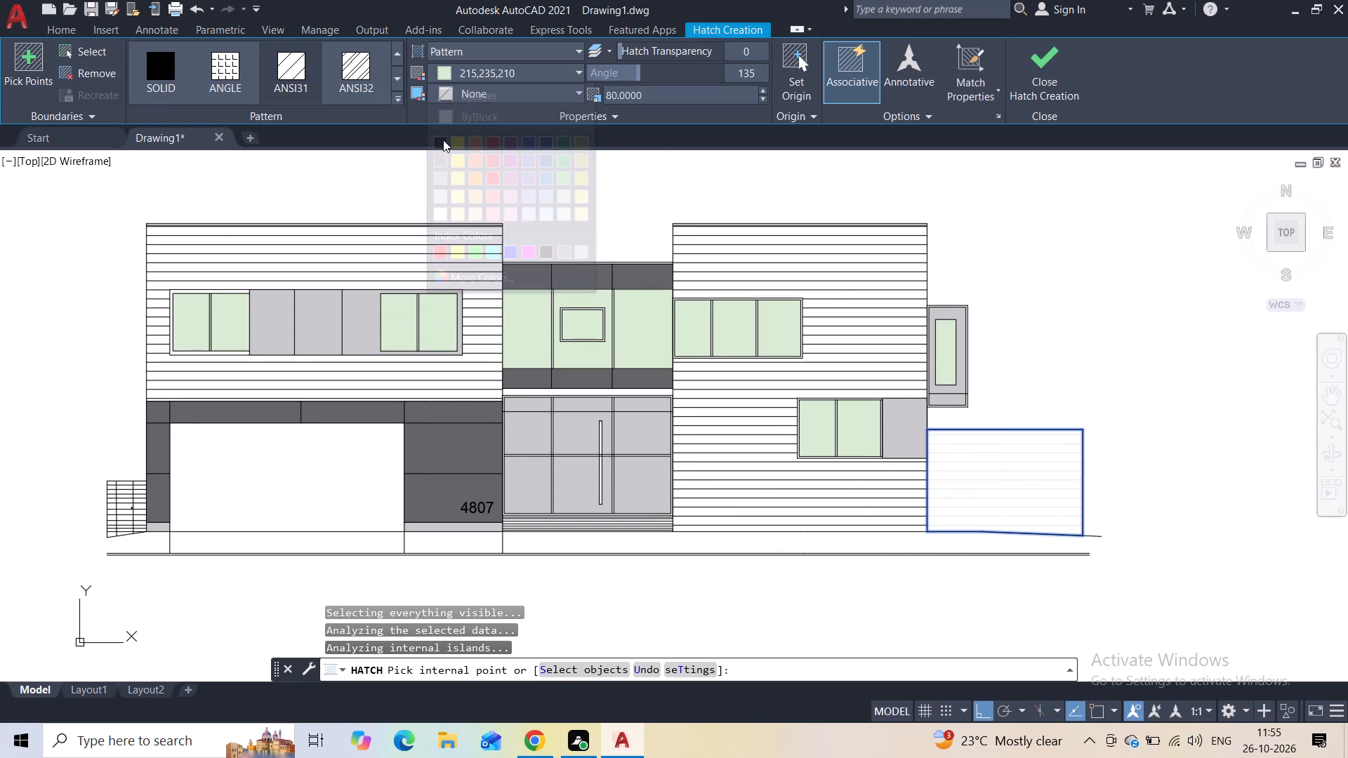
left_click(484, 73)
left_click(447, 90)
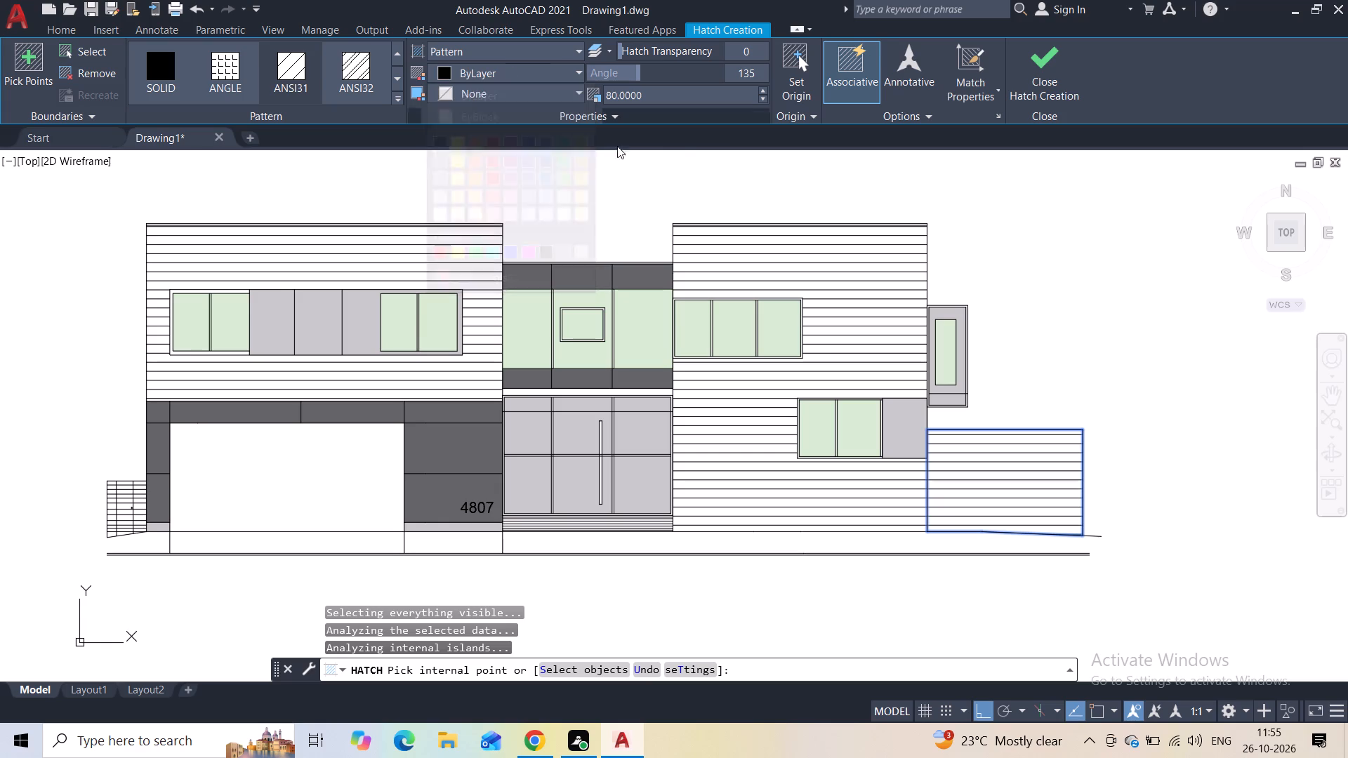
left_click(1027, 63)
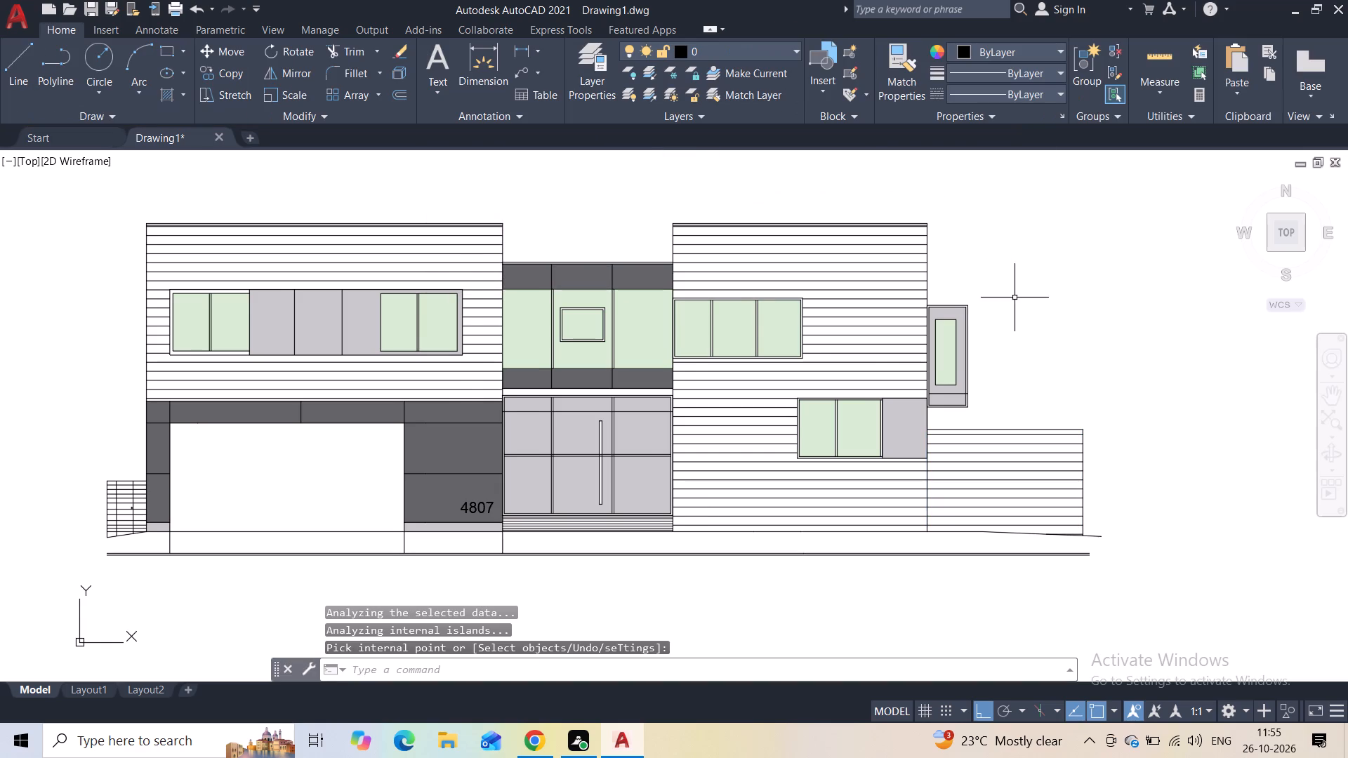
Delete the stray horizontal line crossing the upper part of the entrance door panels.
scroll(1015, 300, "down", 1)
scroll(1014, 301, "up", 1)
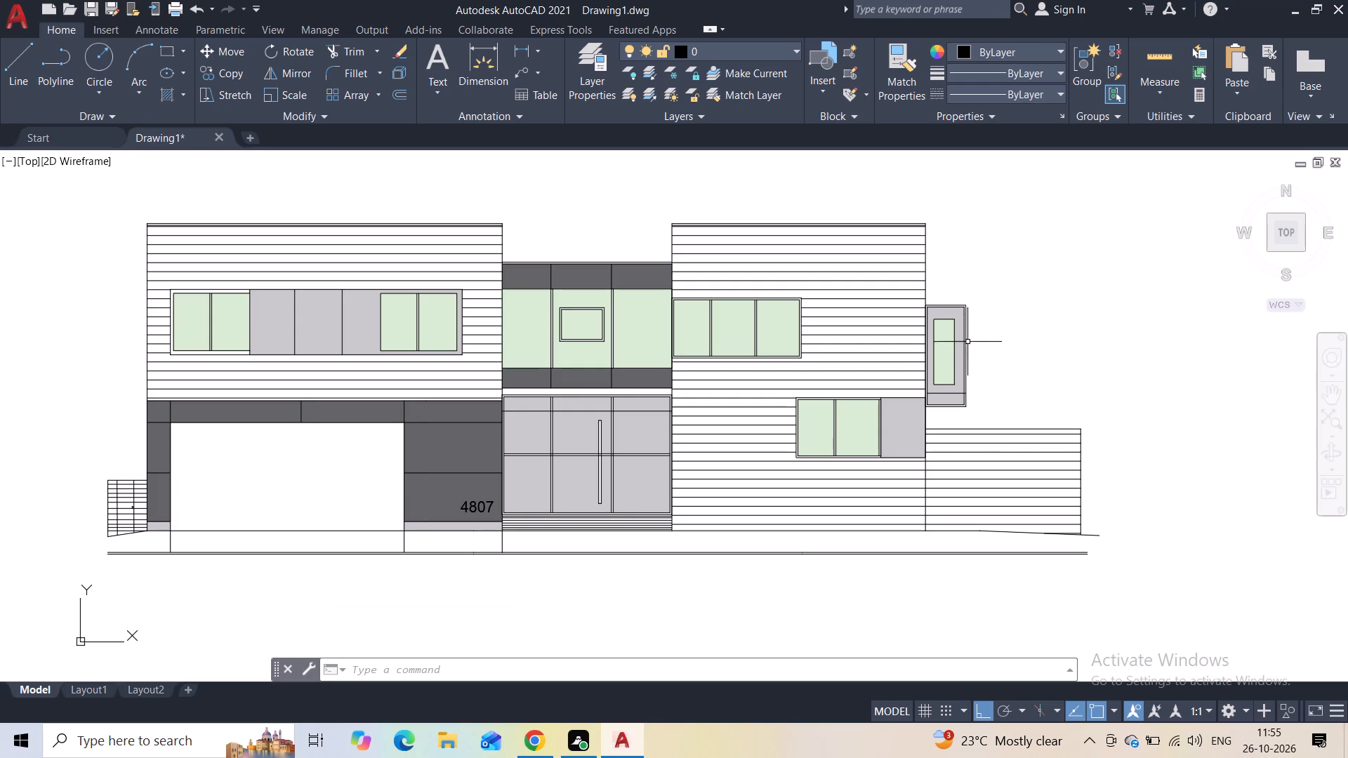
scroll(595, 424, "up", 2)
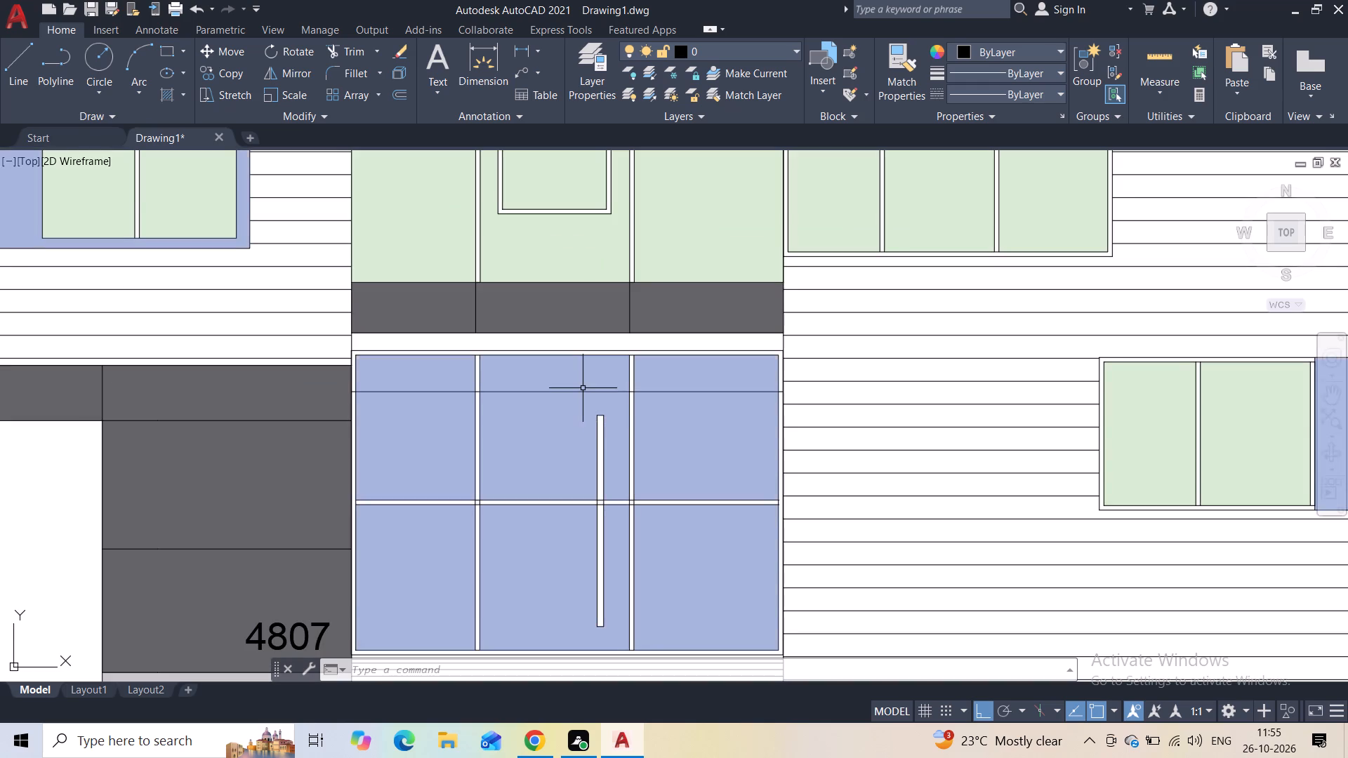
left_click(581, 390)
key("Delete")
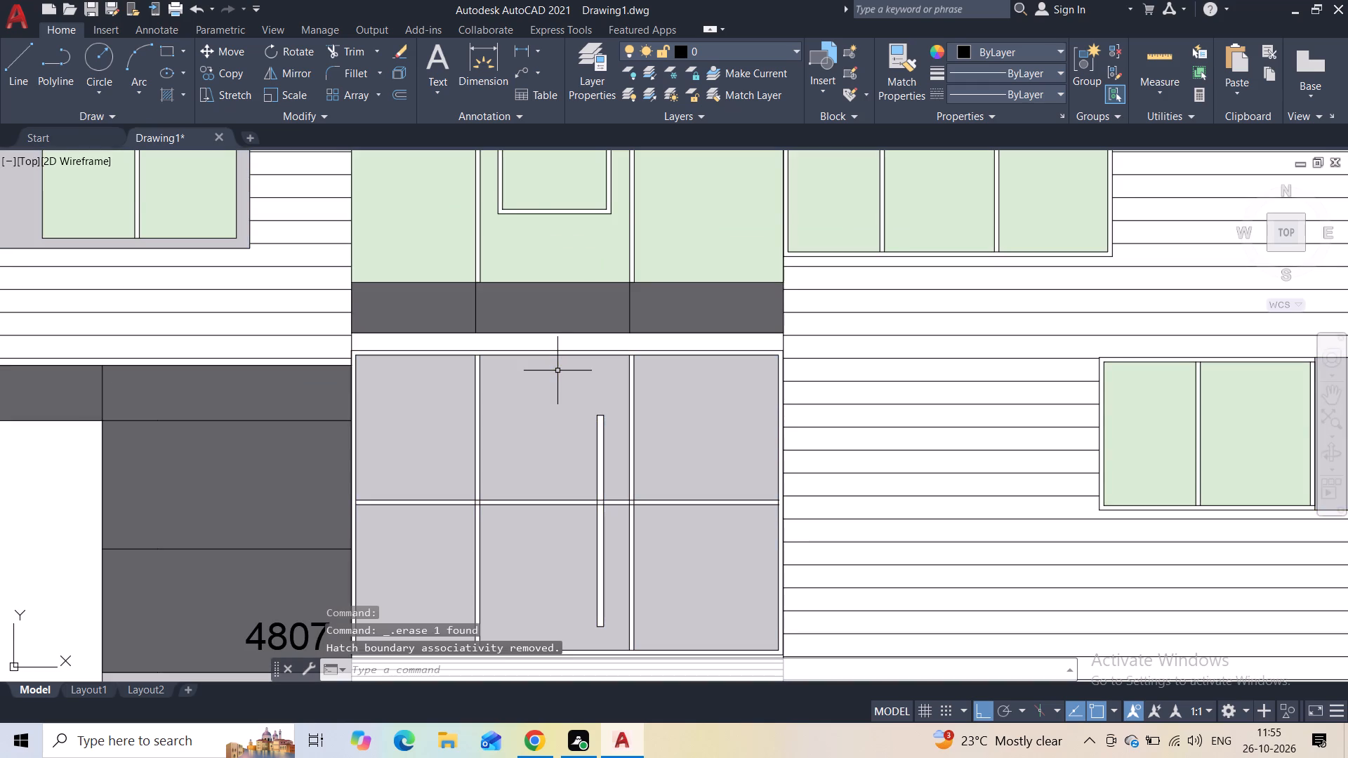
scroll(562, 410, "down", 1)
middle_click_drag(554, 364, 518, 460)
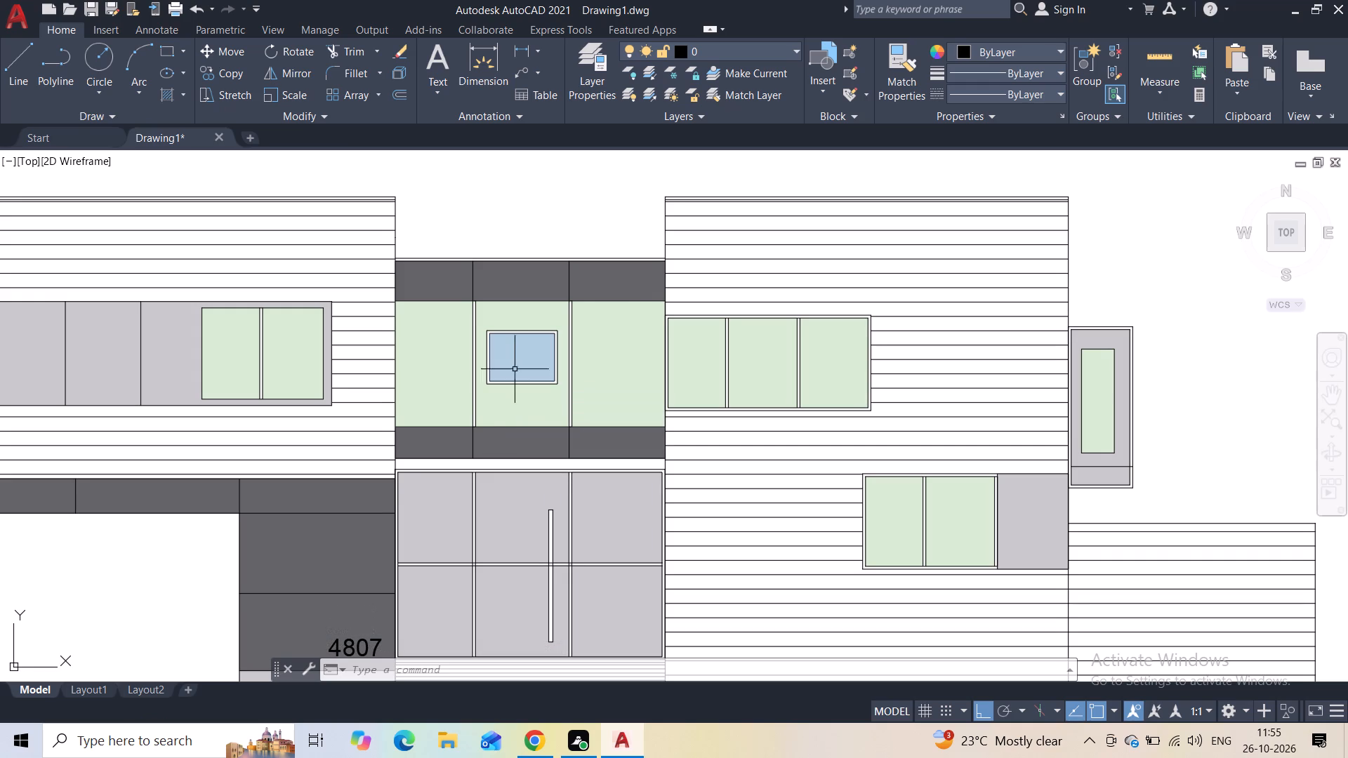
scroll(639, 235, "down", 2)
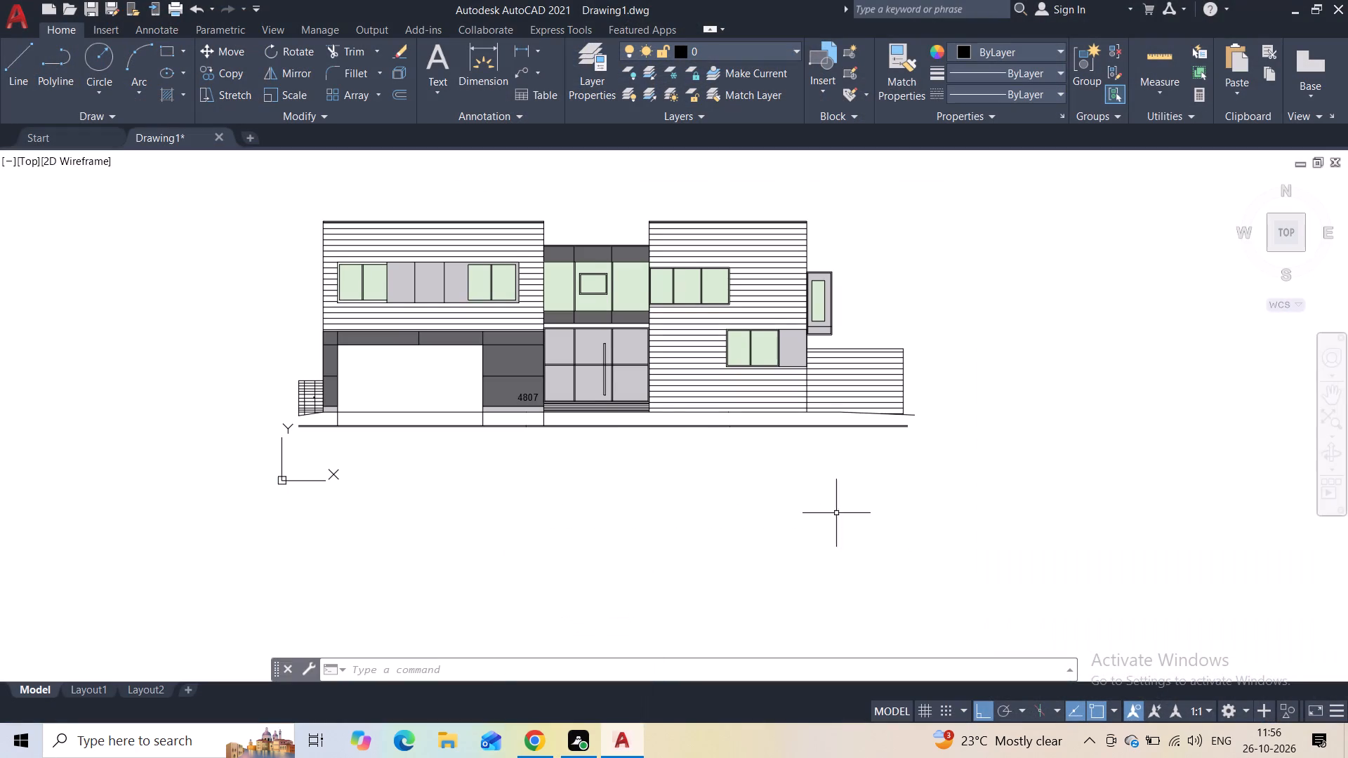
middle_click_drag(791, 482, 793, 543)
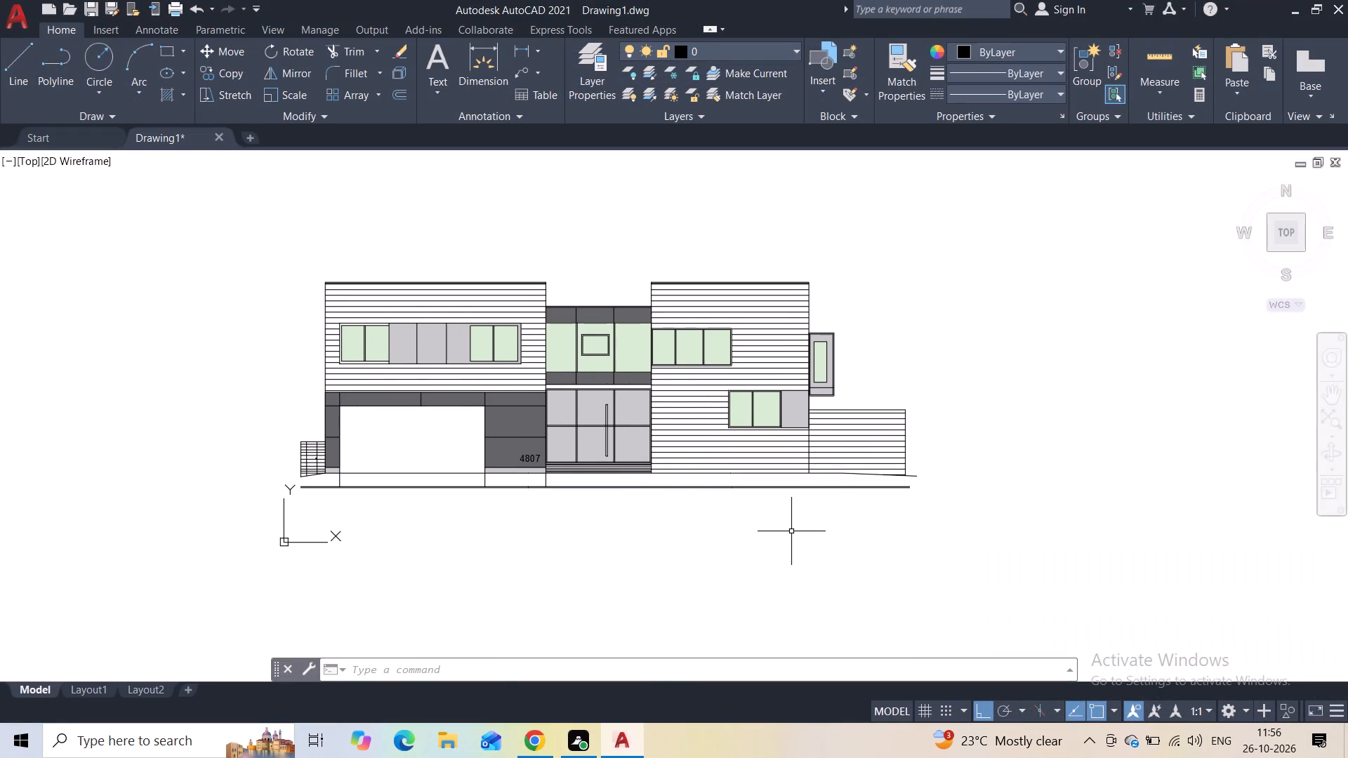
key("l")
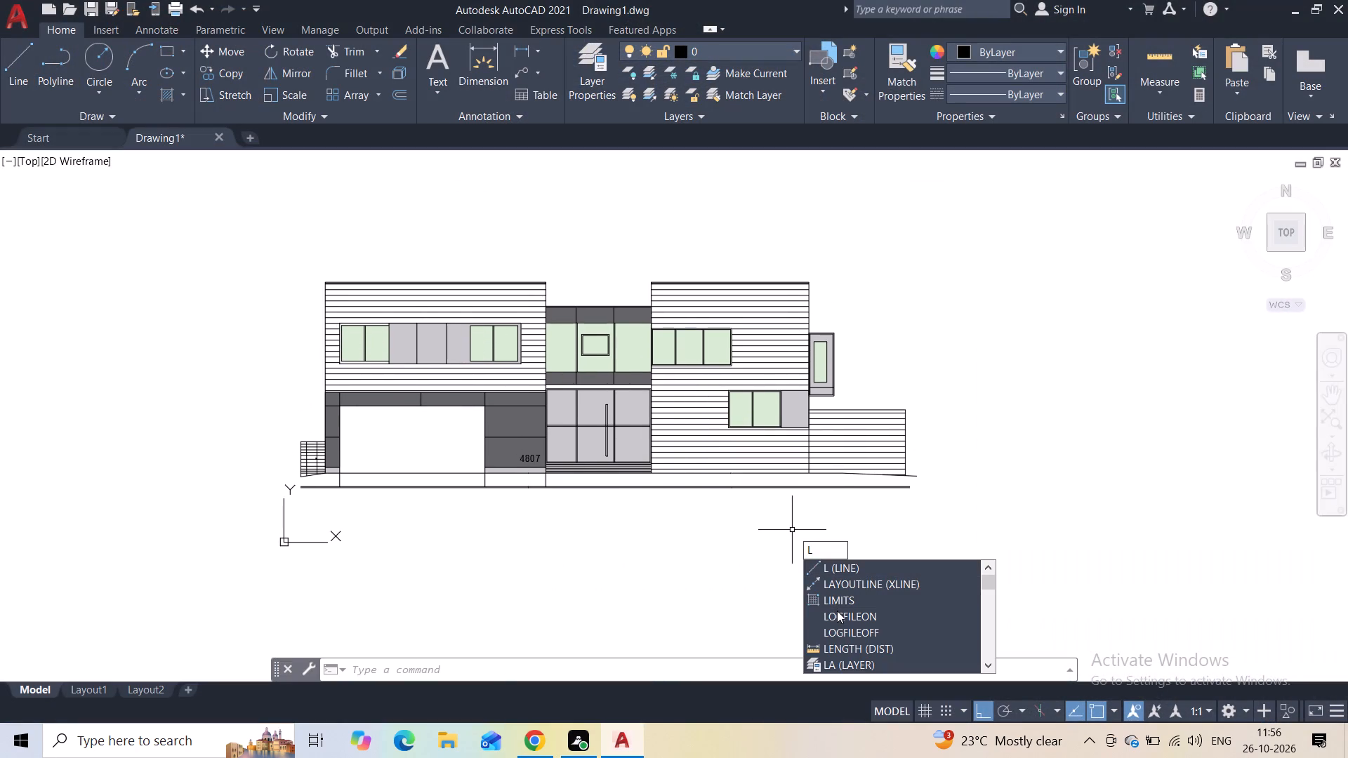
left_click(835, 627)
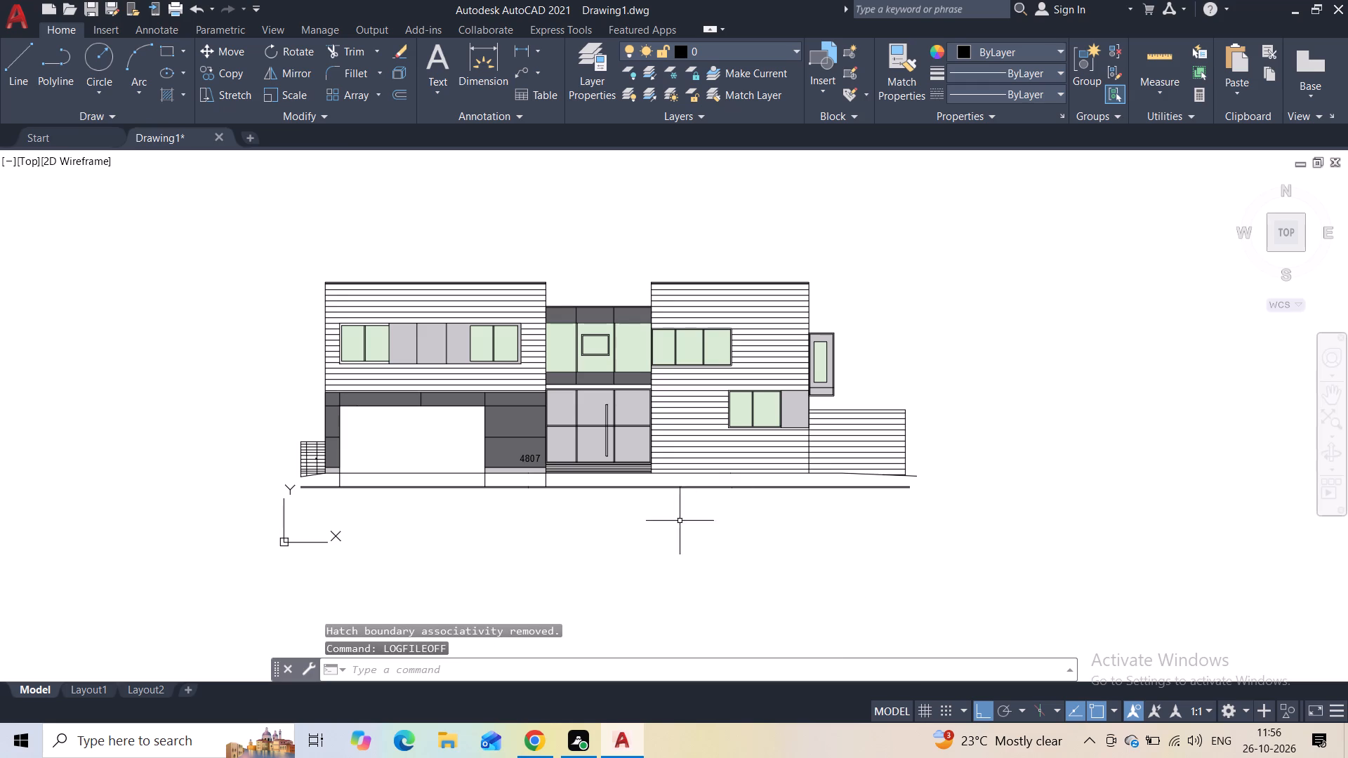
Save the drawing as Drawing18 in the Part Time folder inside Documents.
left_click(110, 4)
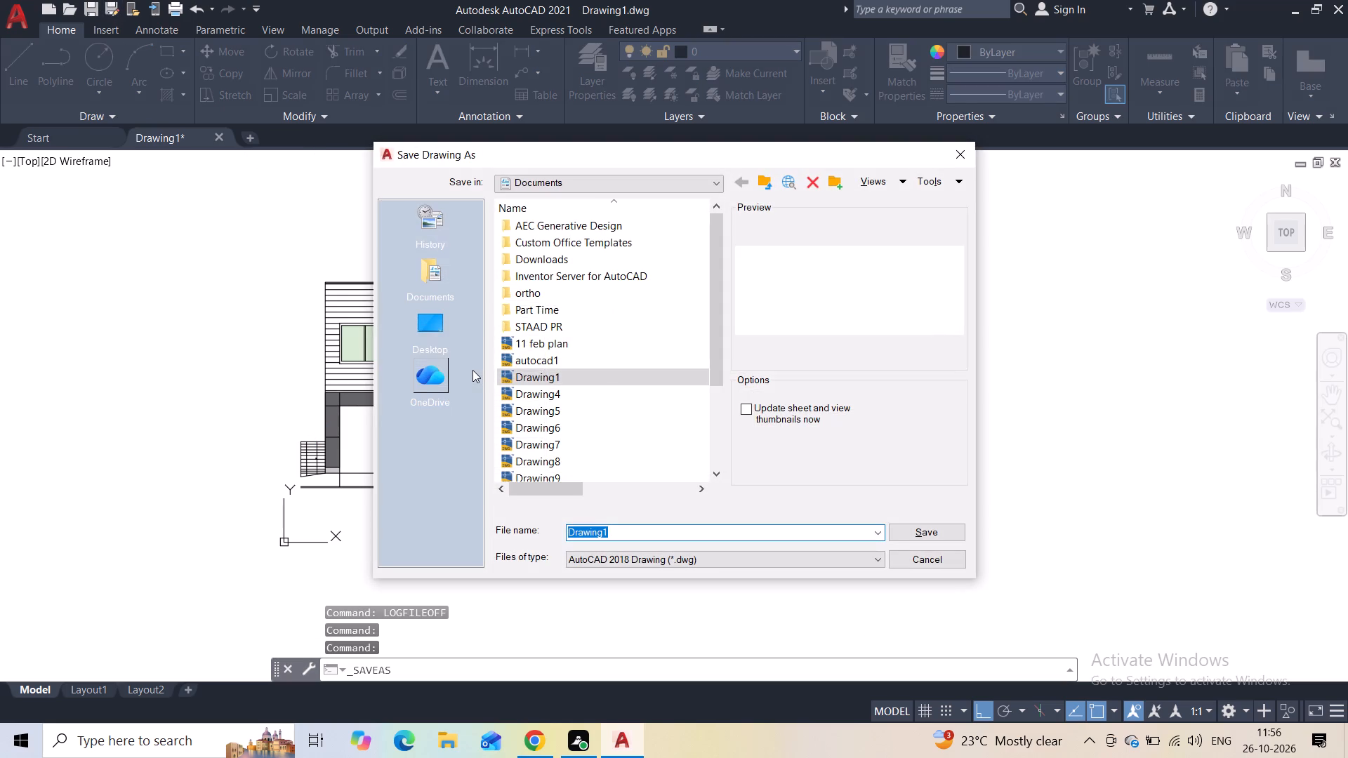
double_click(583, 315)
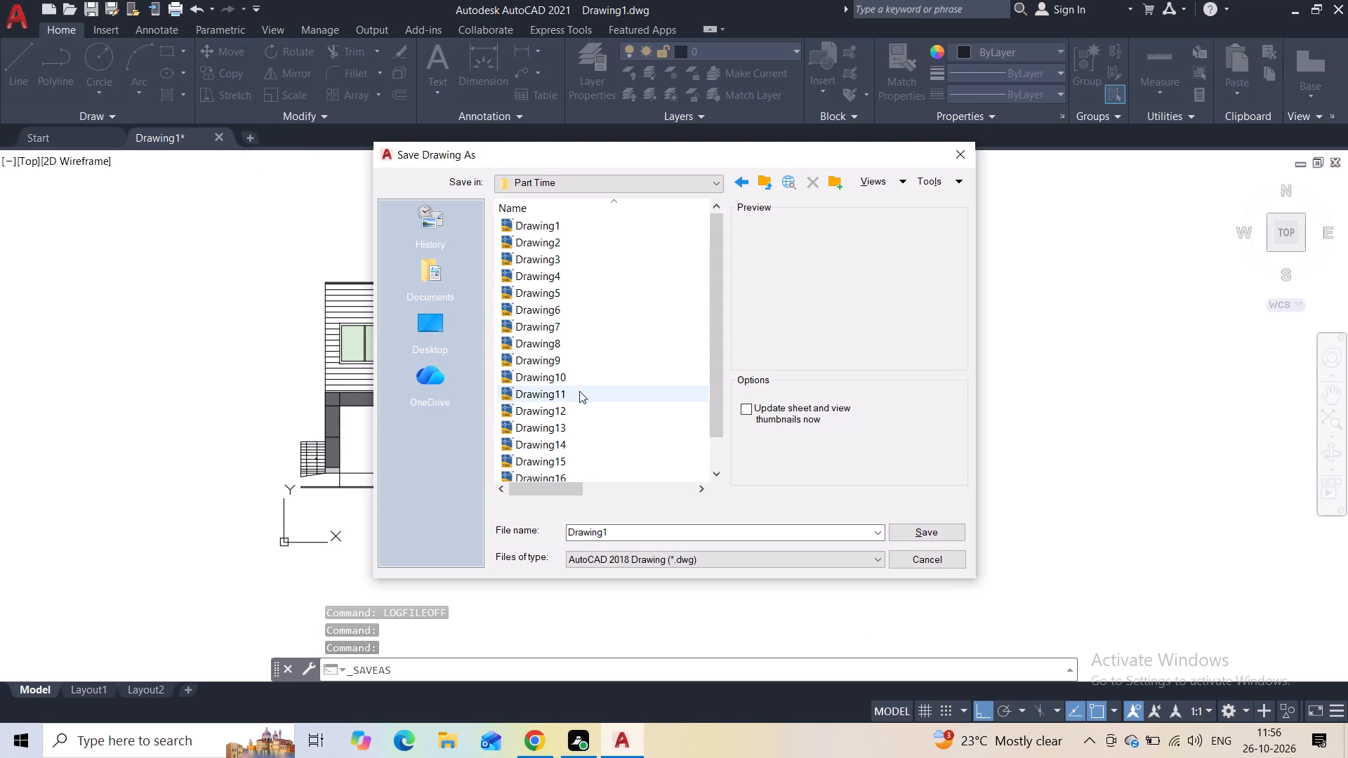
scroll(564, 472, "down", 6)
double_click(642, 529)
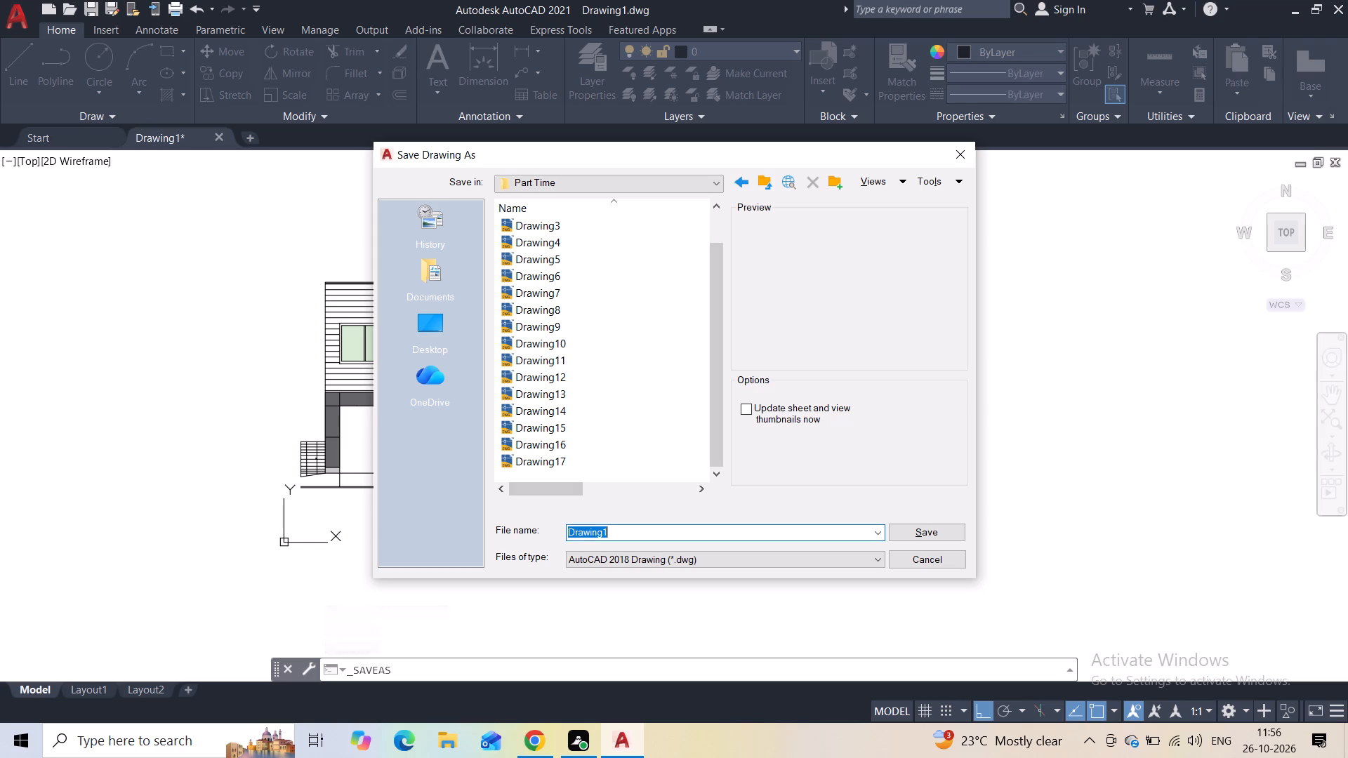
left_click(642, 529)
key("8")
key("Return")
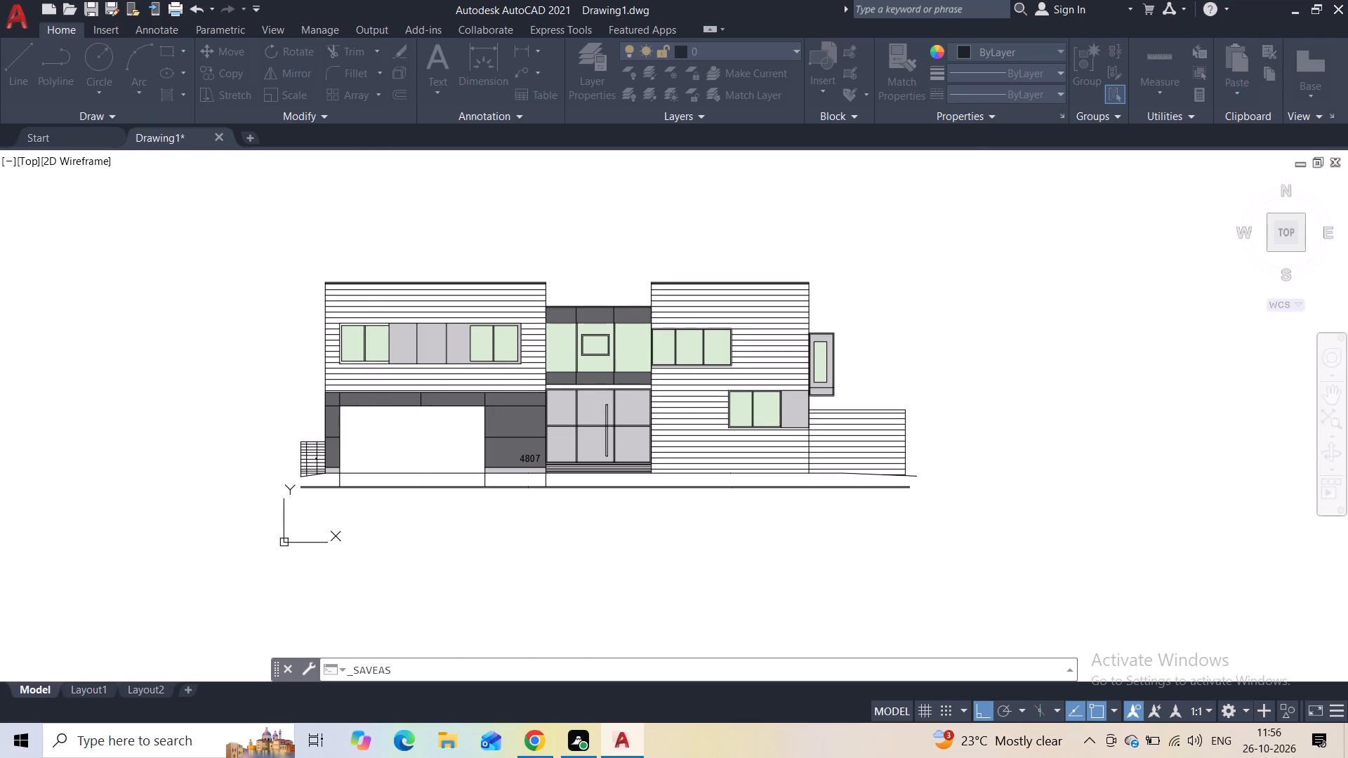
Set up a plot with the previous plot's page settings and a plot window enclosing the whole elevation.
left_click(169, 1)
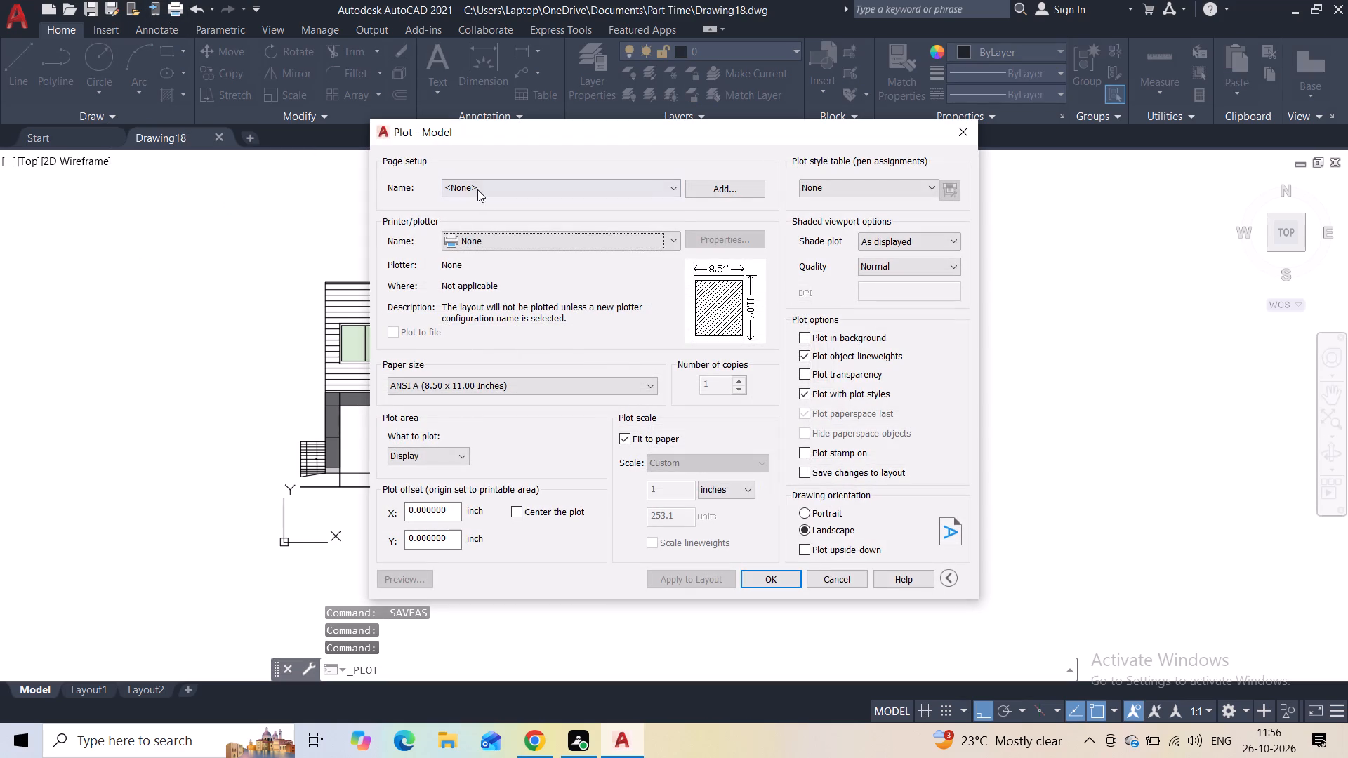
left_click(477, 189)
left_click(477, 213)
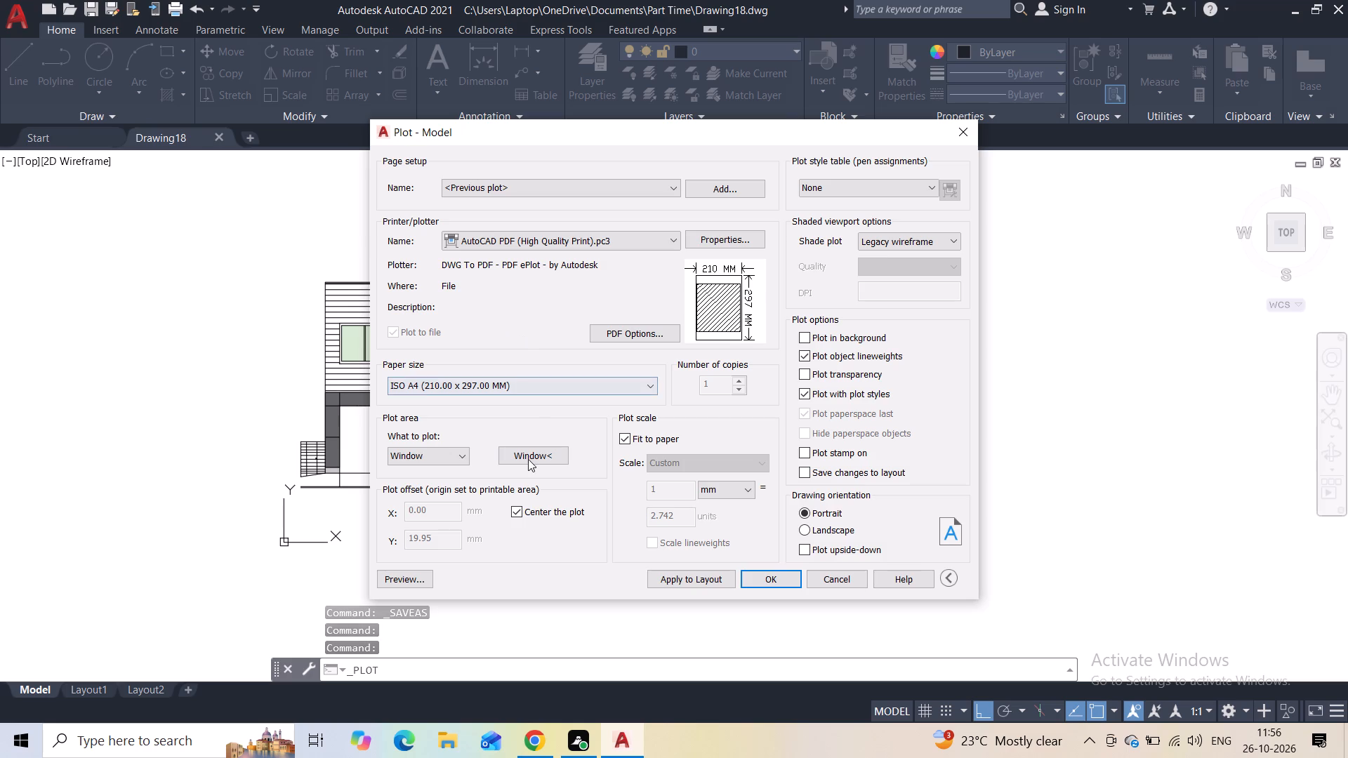
left_click(528, 459)
left_click(927, 243)
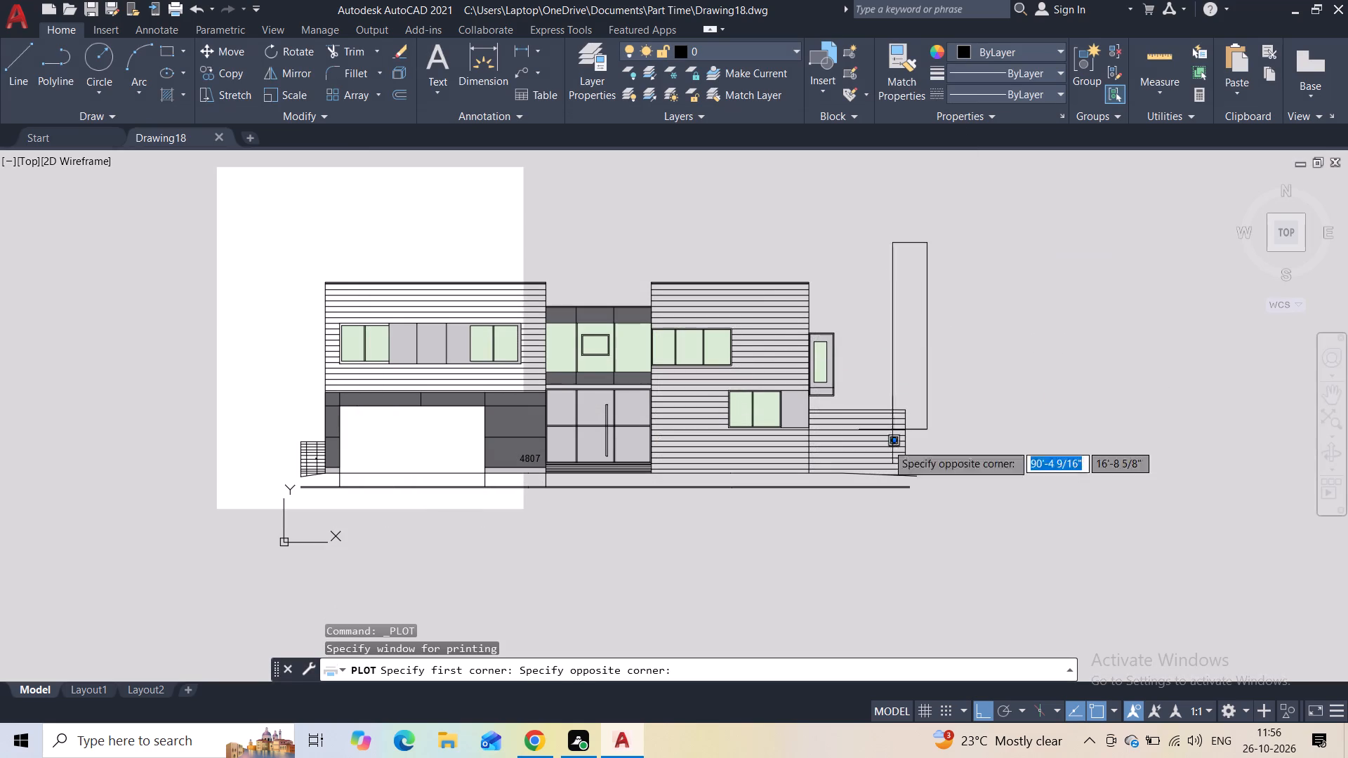
left_click(263, 501)
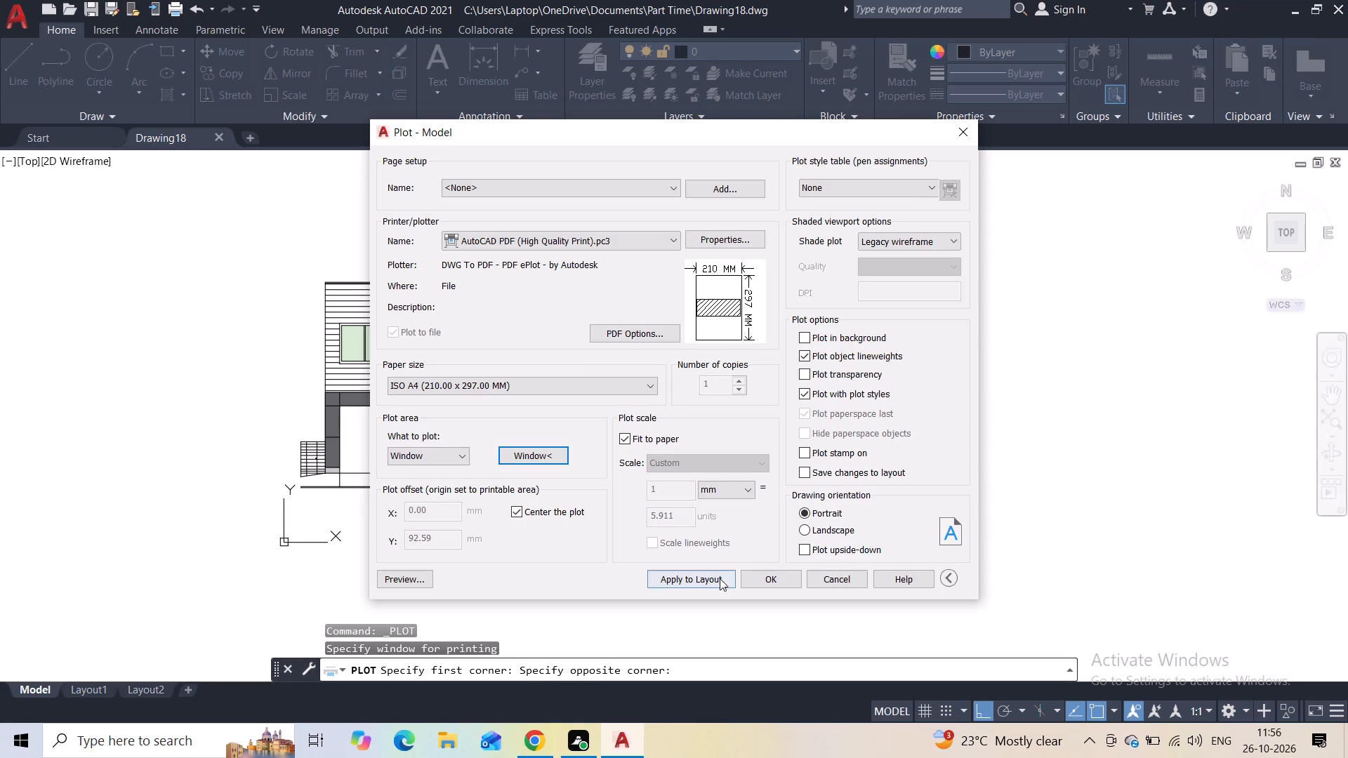
Plot the elevation to PDF as Drawing18-Model.pdf in the Part Time folder.
left_click(762, 573)
double_click(538, 314)
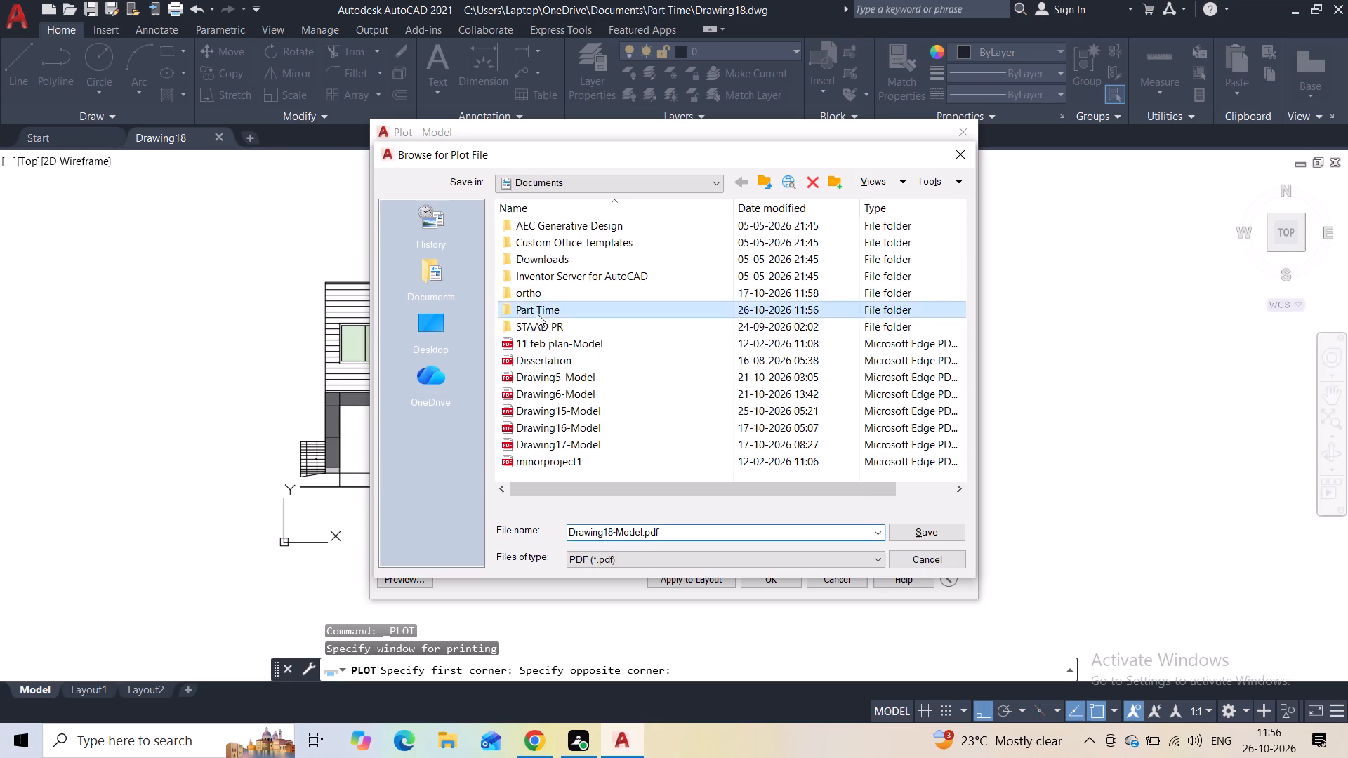
left_click(930, 528)
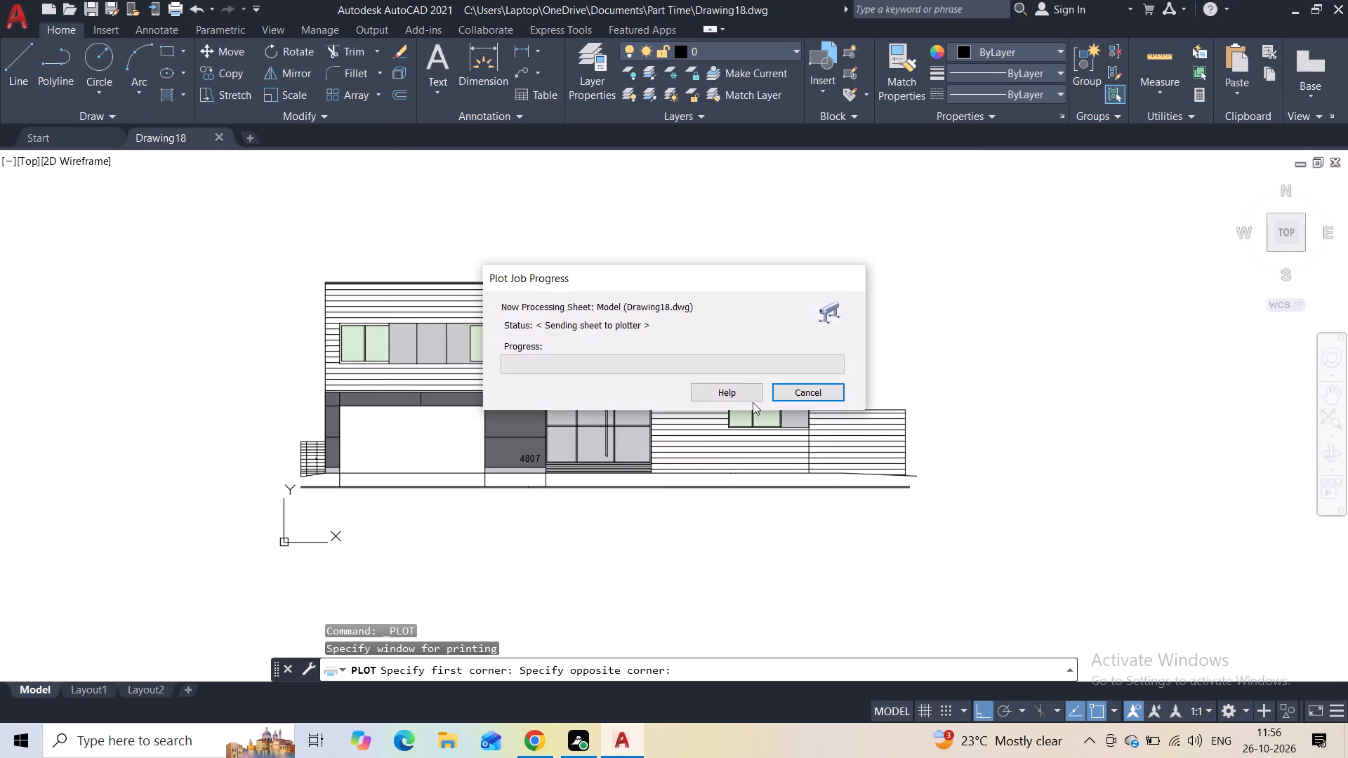